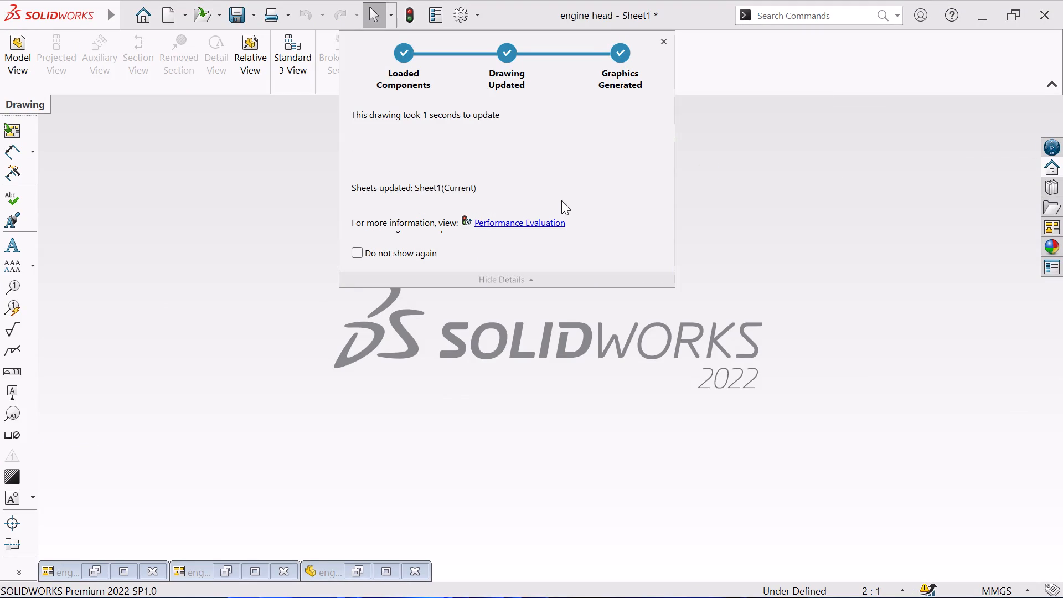
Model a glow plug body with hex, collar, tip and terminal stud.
Create a new part document.
{"action": "left_click", "coordinate": [119, 14]}
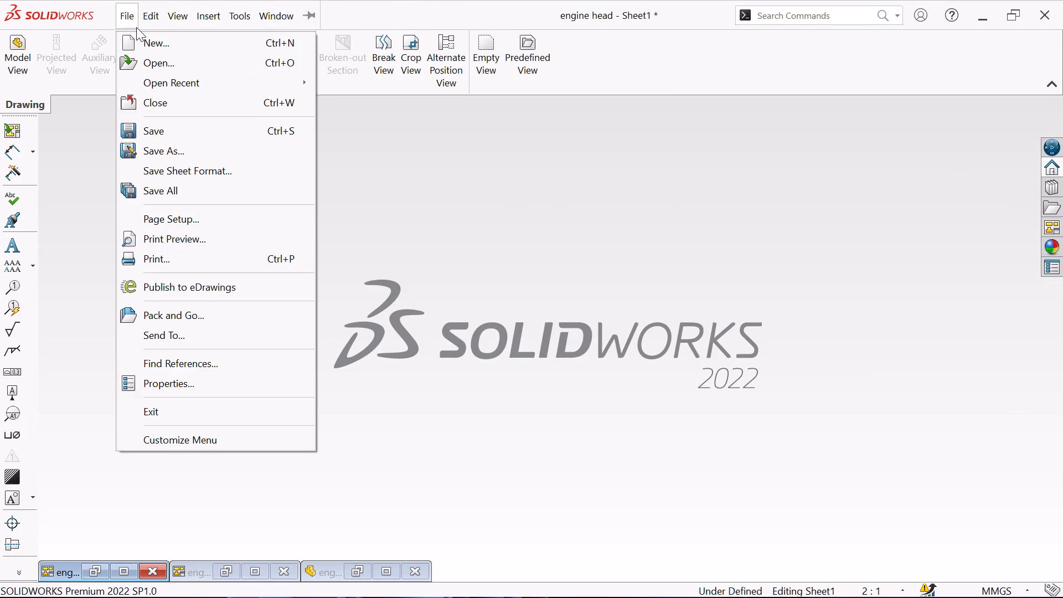
{"action": "left_click", "coordinate": [185, 14]}
{"action": "left_click", "coordinate": [170, 35]}
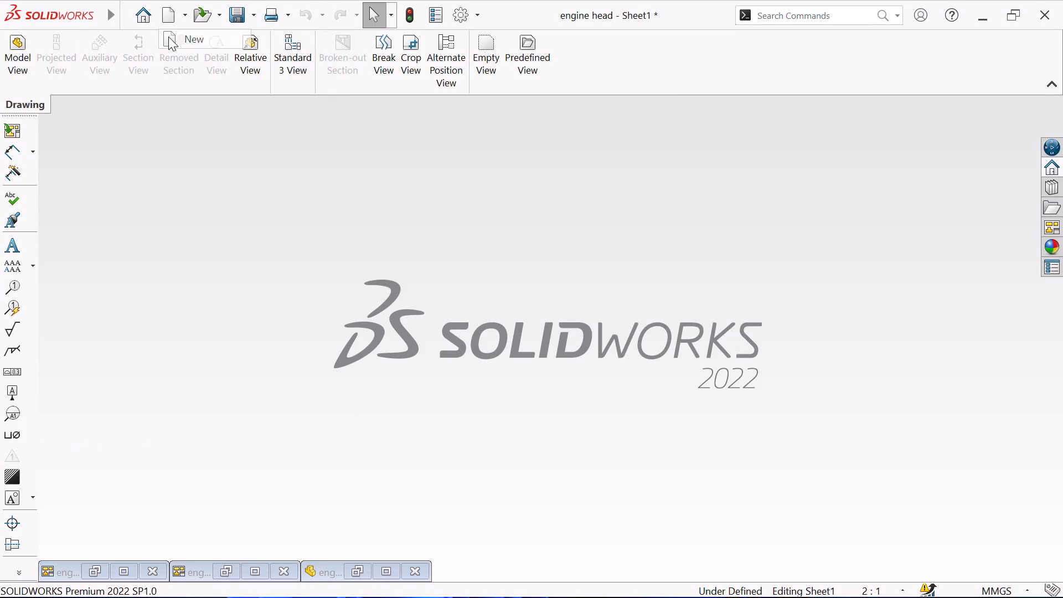
{"action": "left_click", "coordinate": [622, 530]}
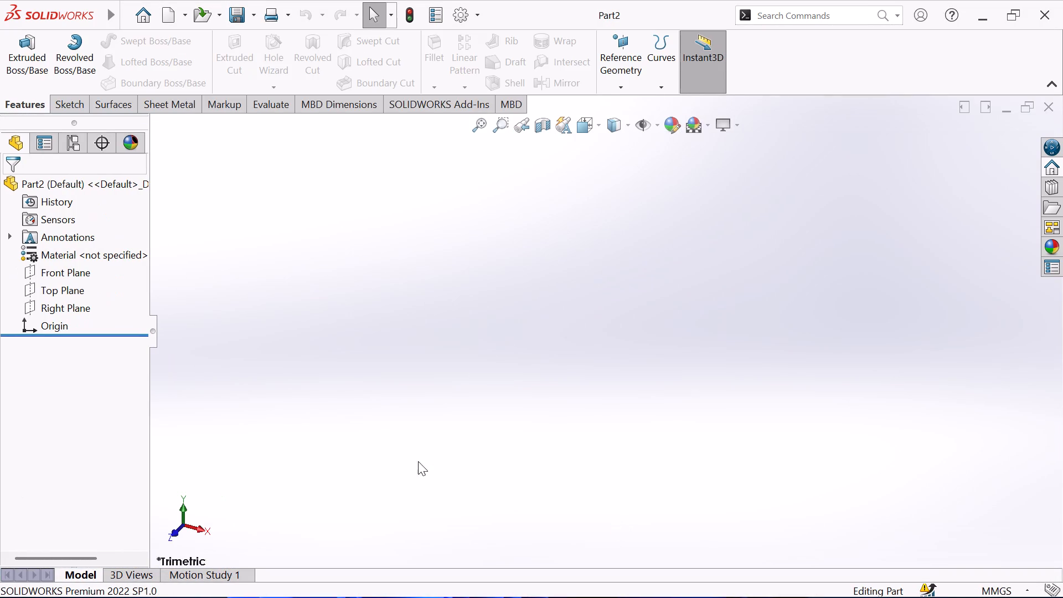
Start a sketch on the Front Plane and draw a six-sided polygon centred on the origin, about 66 mm across flats.
{"action": "left_click", "coordinate": [65, 266]}
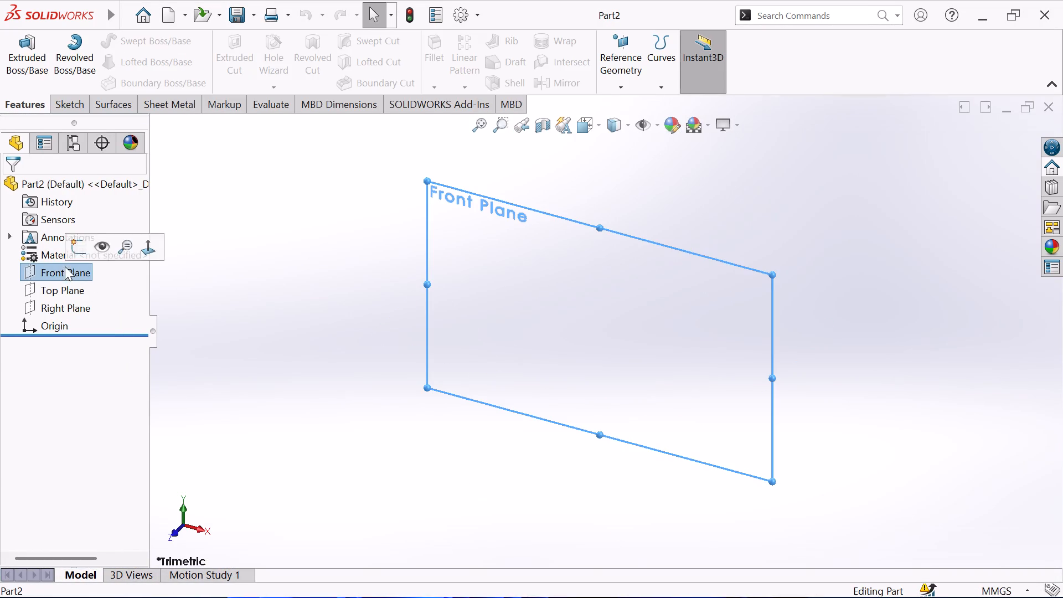
{"action": "left_click", "coordinate": [61, 100]}
{"action": "left_click", "coordinate": [30, 54]}
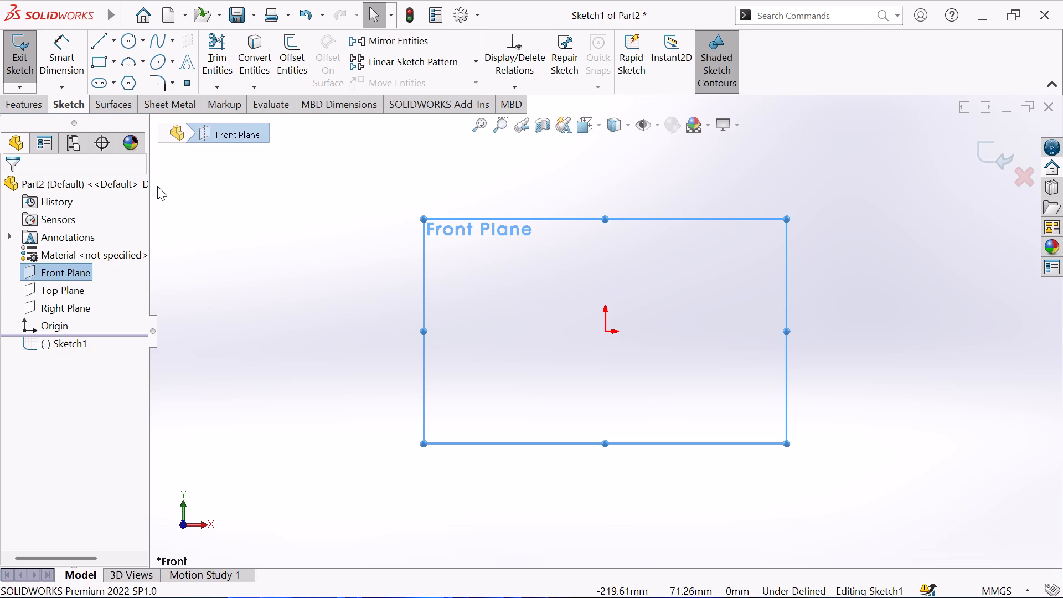
{"action": "left_click", "coordinate": [127, 84]}
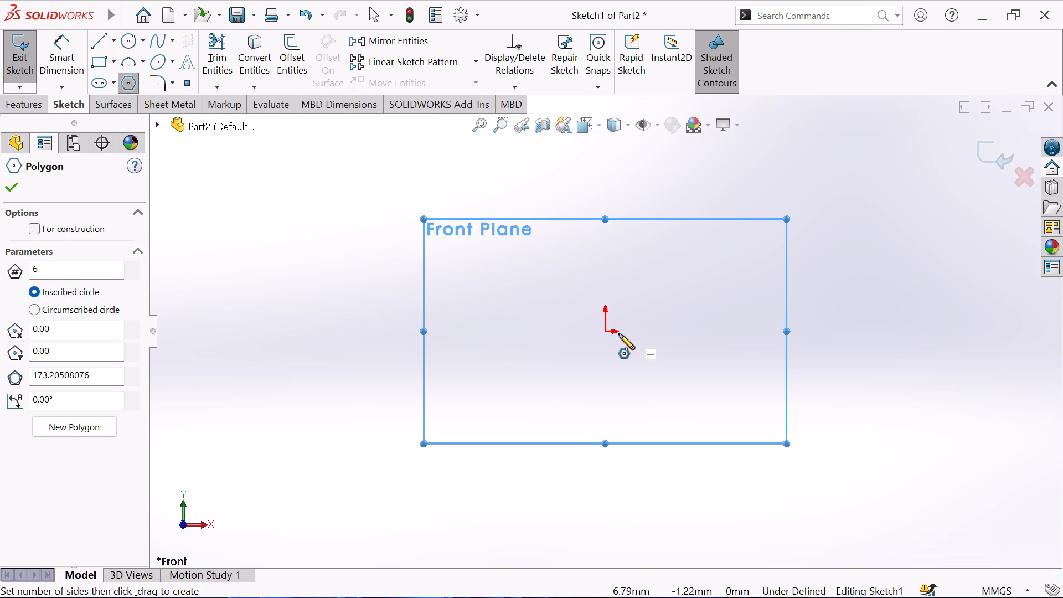
{"action": "left_click", "coordinate": [607, 330]}
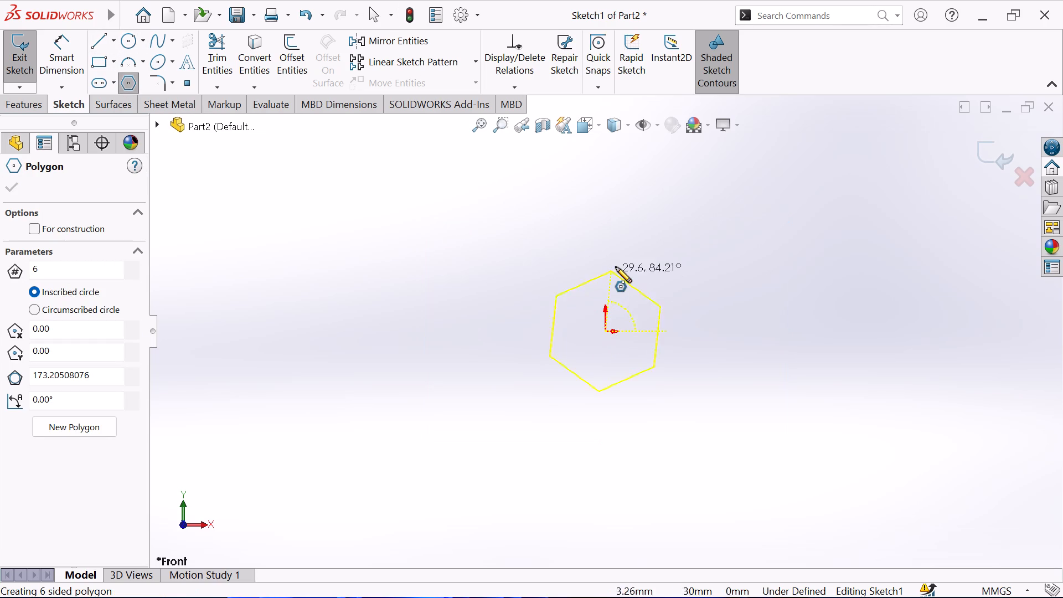
{"action": "left_click", "coordinate": [648, 266]}
{"action": "right_click", "coordinate": [708, 280]}
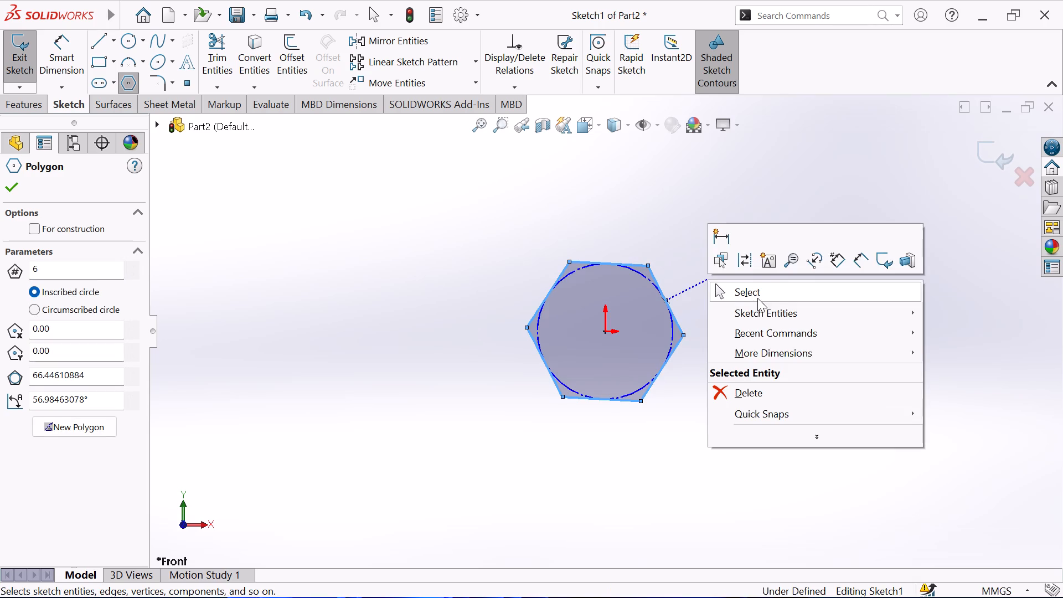
{"action": "left_click", "coordinate": [757, 295]}
Add a Horizontal relation to the hexagon's top edge.
{"action": "left_click", "coordinate": [620, 265]}
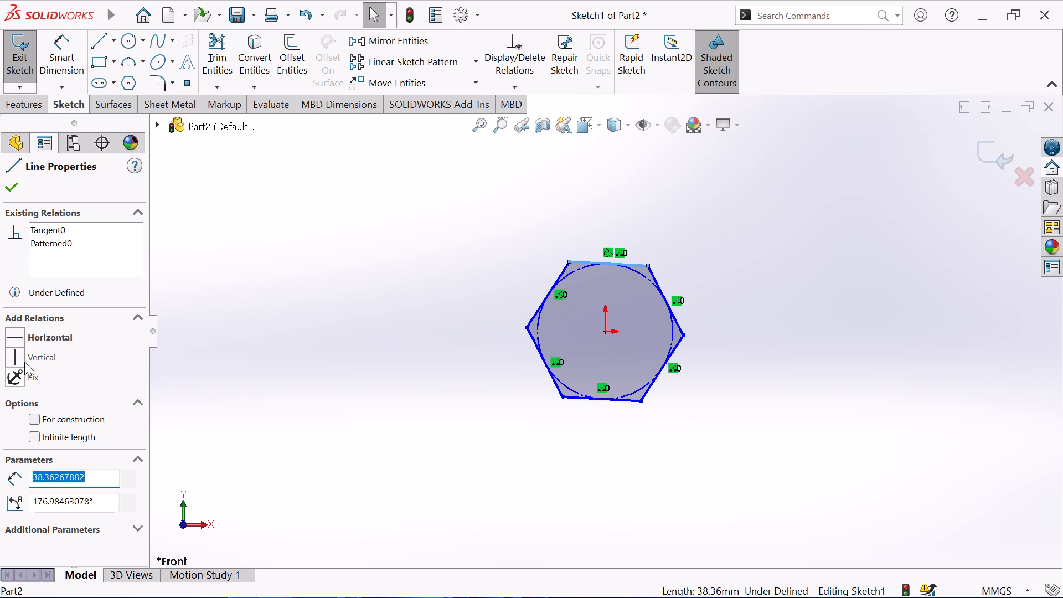
{"action": "left_click", "coordinate": [18, 338]}
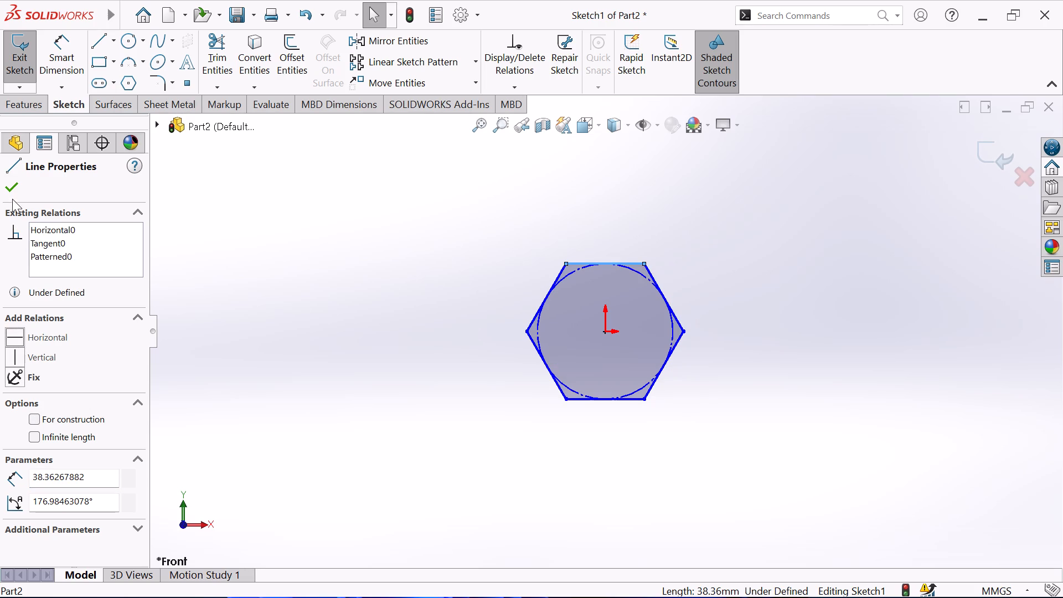
{"action": "left_click", "coordinate": [12, 188]}
Dimension the hexagon 6 mm across flats, between its left and upper-right vertices, and exit the sketch.
{"action": "left_click", "coordinate": [59, 37]}
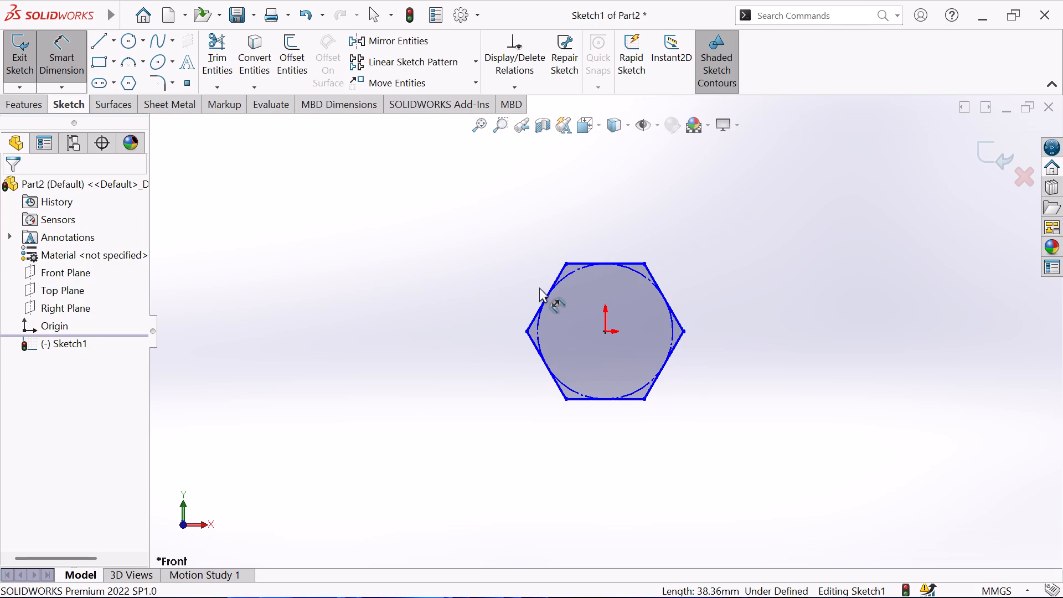
{"action": "left_click", "coordinate": [525, 330]}
{"action": "left_click", "coordinate": [647, 265]}
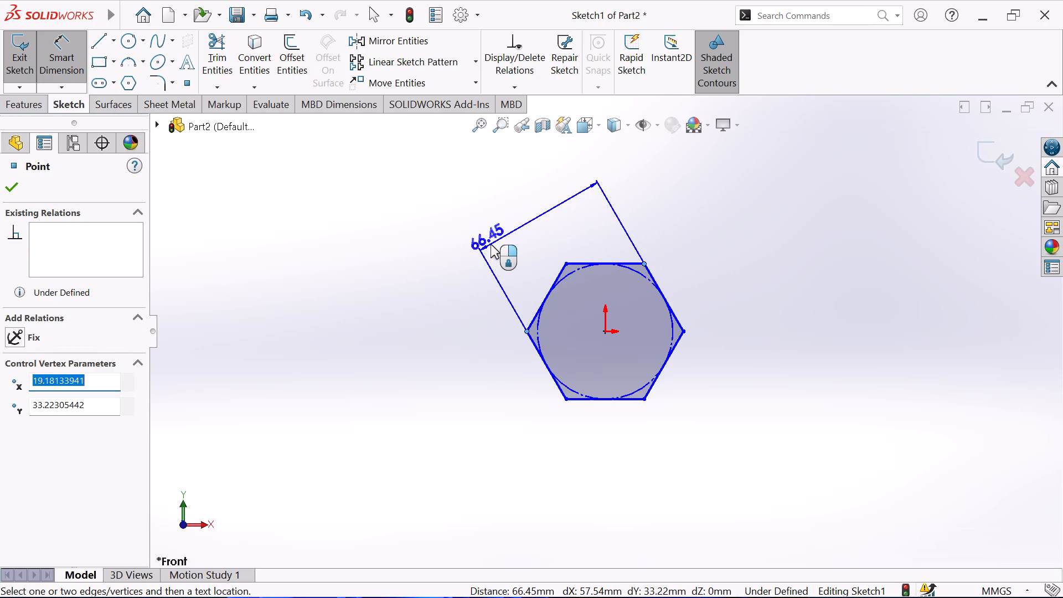
{"action": "left_click", "coordinate": [491, 244]}
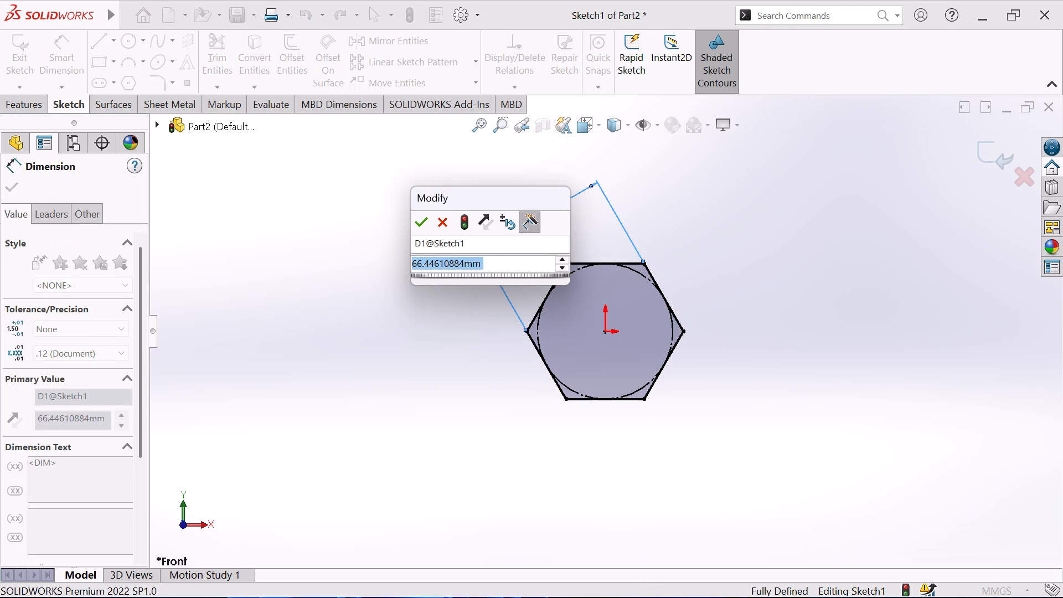
{"action": "key", "text": "6"}
{"action": "key", "text": "Return"}
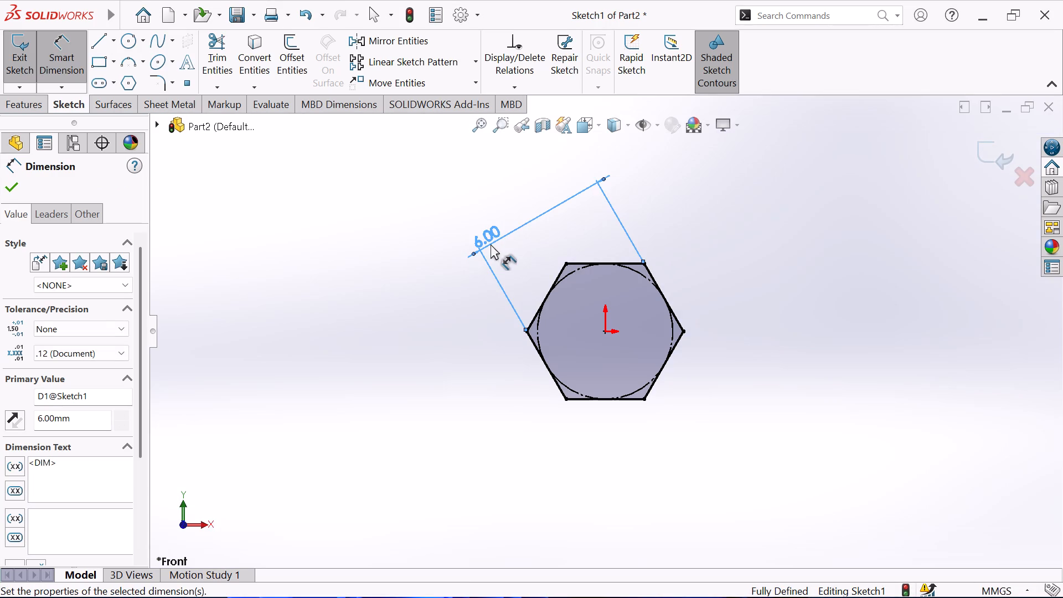
{"action": "left_click", "coordinate": [7, 187]}
{"action": "left_click", "coordinate": [30, 41]}
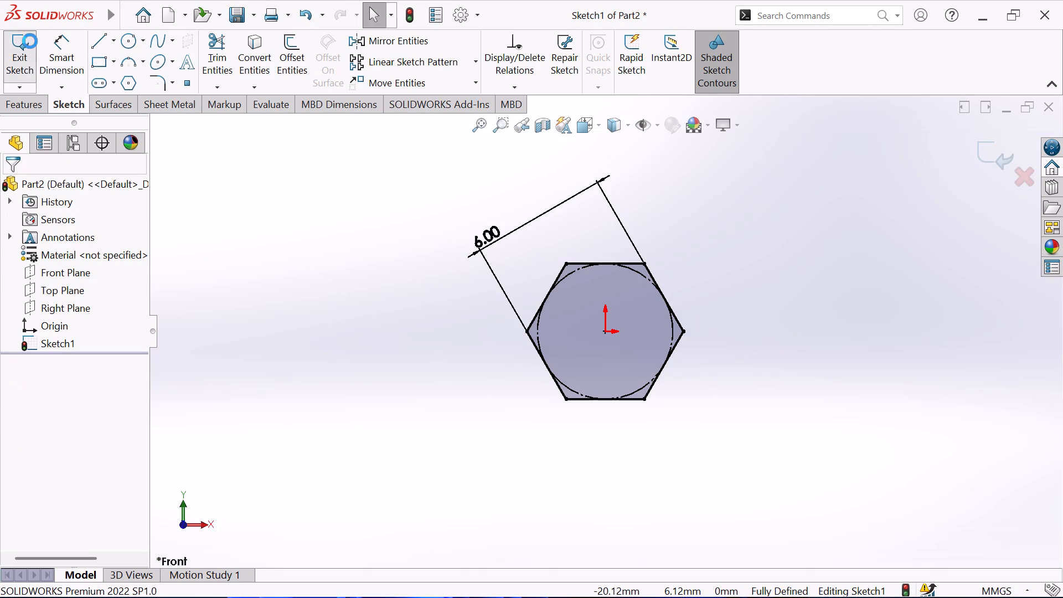
Extrude the hexagon sketch as a blind boss with a depth of 2.5 mm.
{"action": "left_click", "coordinate": [19, 101]}
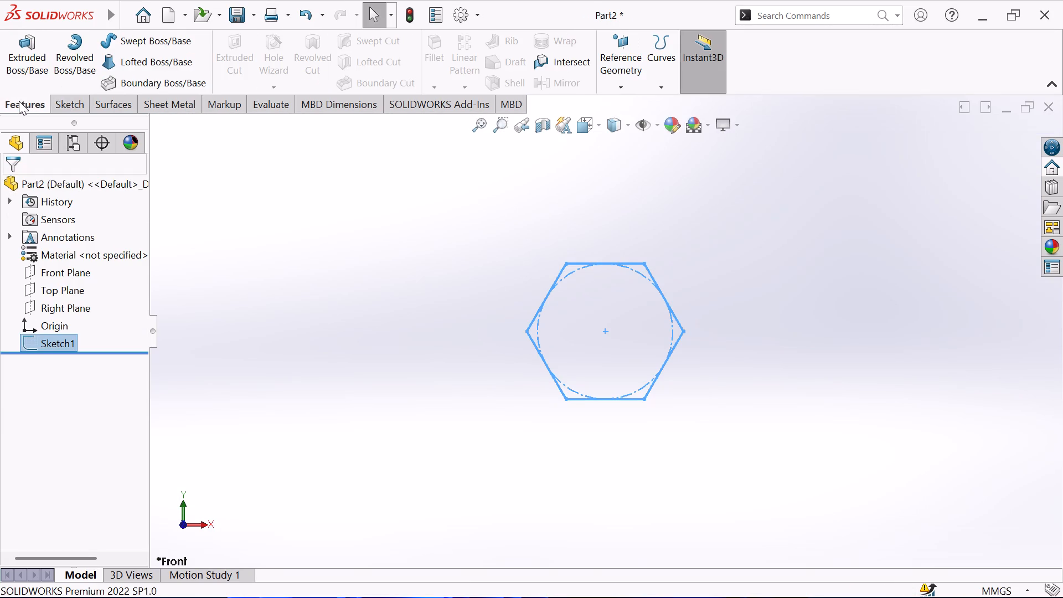
{"action": "left_click", "coordinate": [21, 64]}
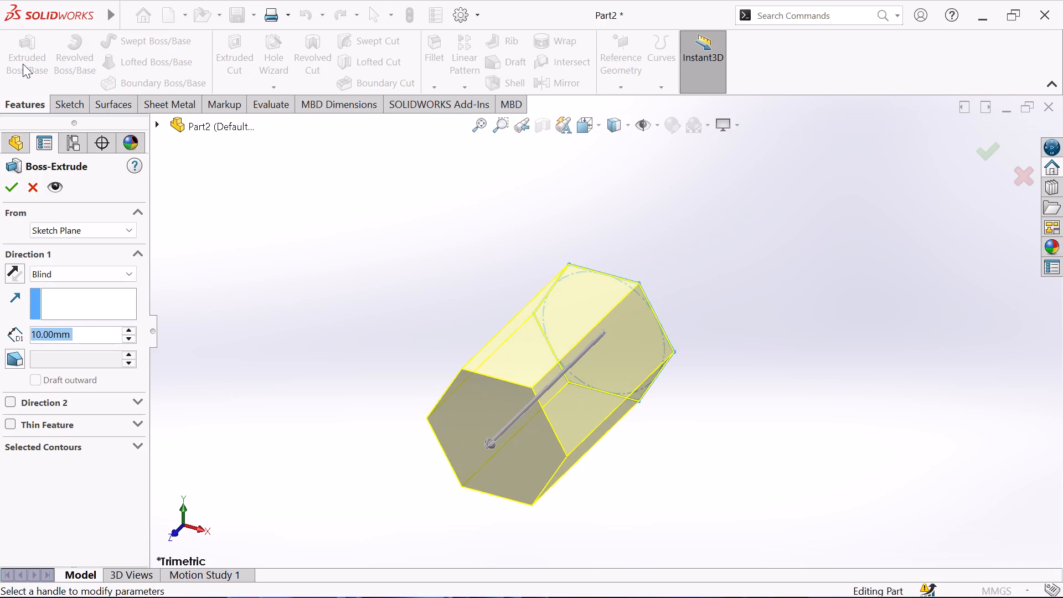
{"action": "key", "text": "2"}
{"action": "type", "text": ".5"}
{"action": "key", "text": "Return"}
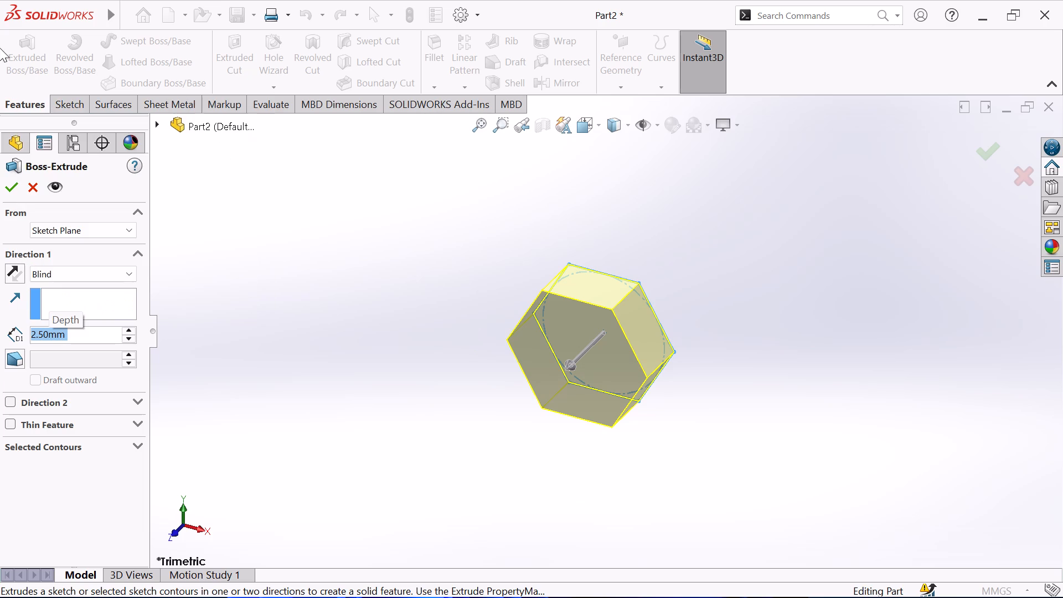
{"action": "left_click", "coordinate": [14, 192]}
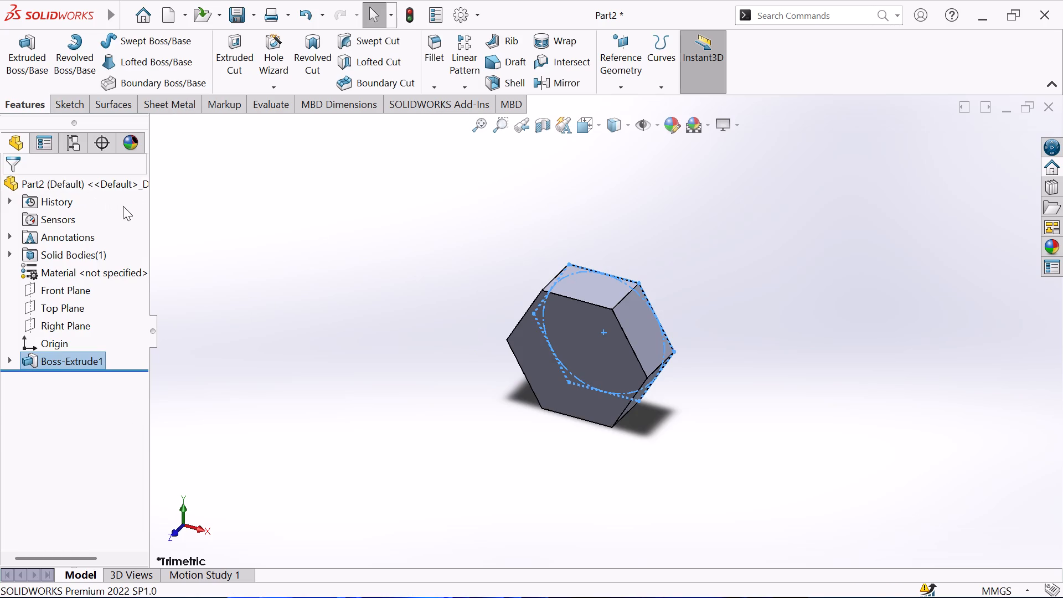
Start a sketch on the hexagonal front face and draw a circle centred on the origin, about 2.4 mm in diameter.
{"action": "left_click", "coordinate": [566, 349]}
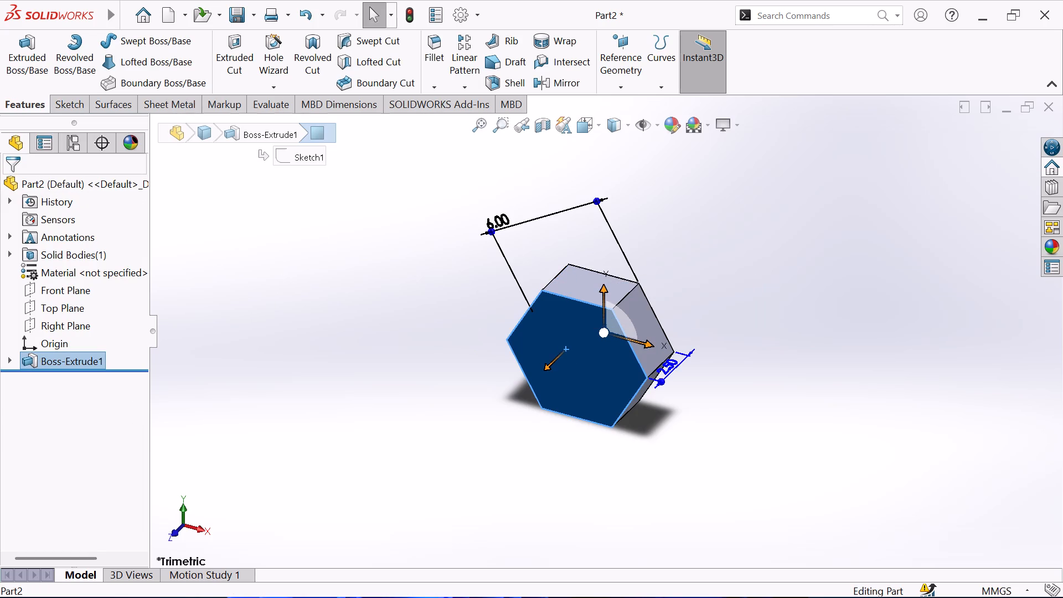
{"action": "left_click", "coordinate": [70, 105]}
{"action": "left_click", "coordinate": [27, 56]}
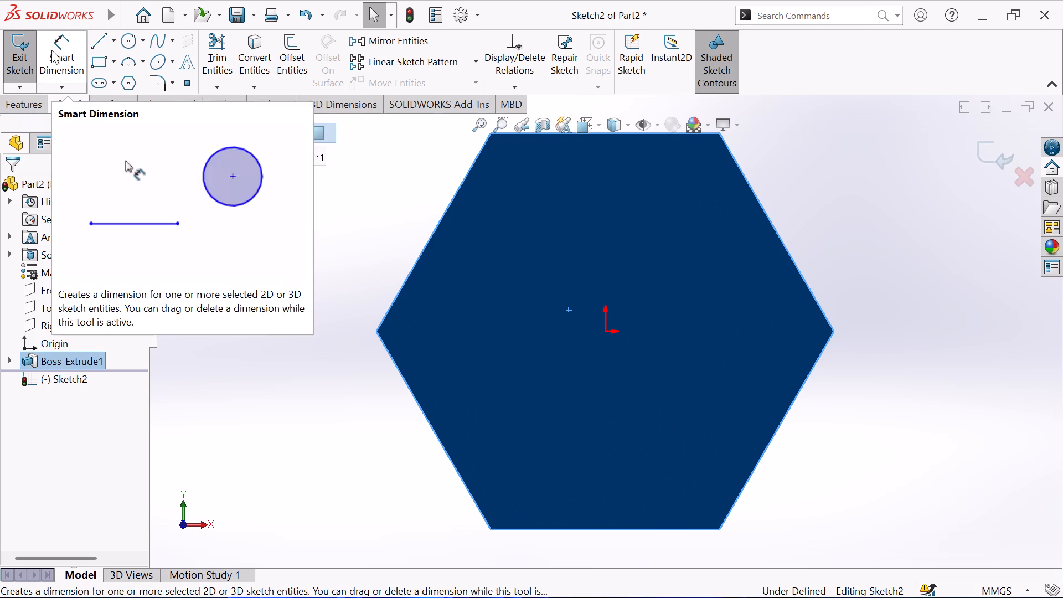
{"action": "left_click", "coordinate": [122, 39]}
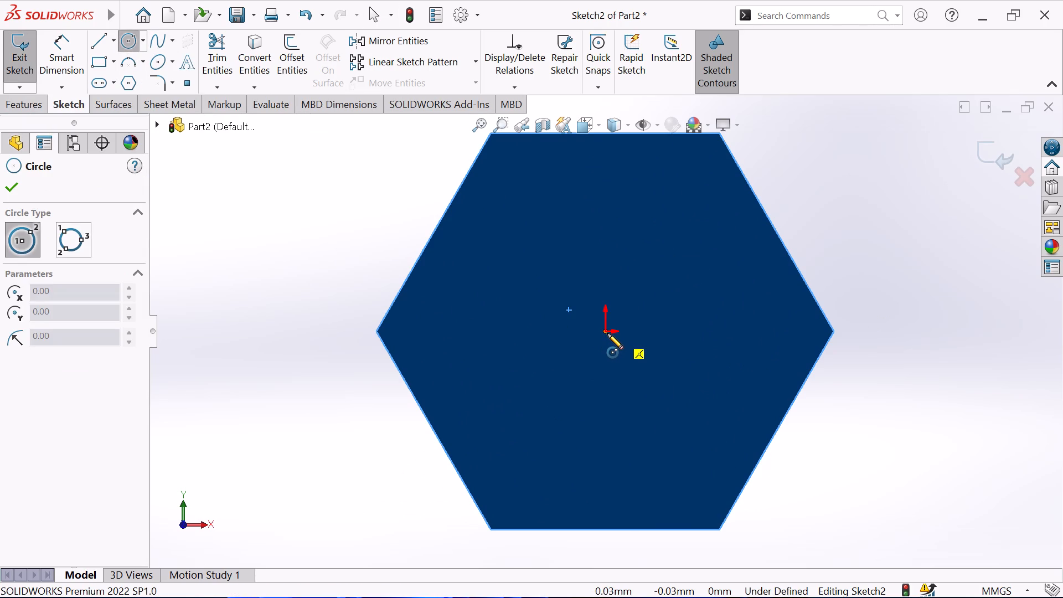
{"action": "left_click", "coordinate": [607, 333]}
{"action": "left_click", "coordinate": [620, 252]}
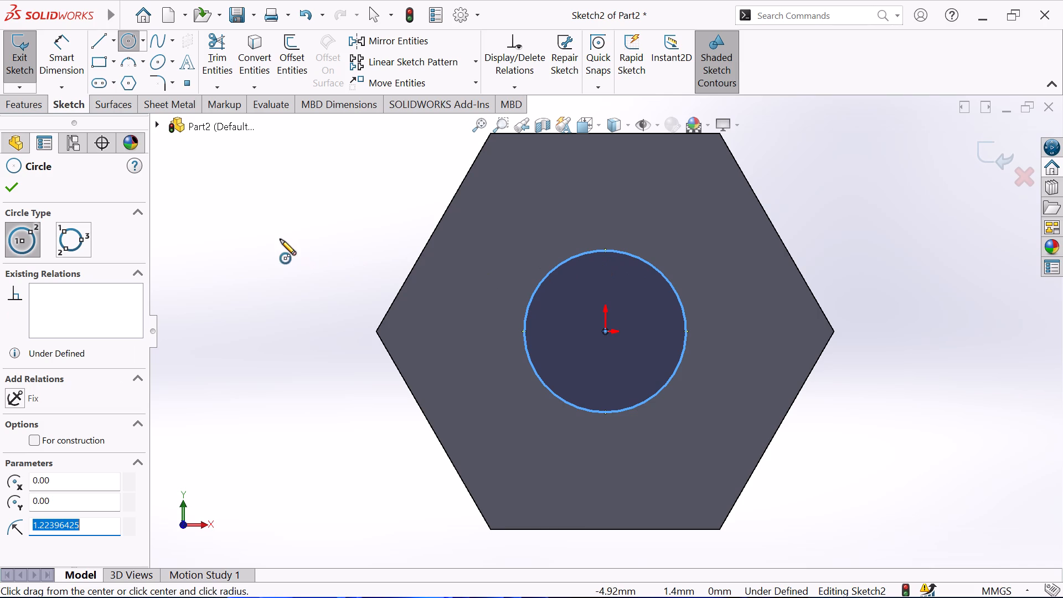
{"action": "right_click", "coordinate": [256, 236]}
{"action": "left_click", "coordinate": [286, 248]}
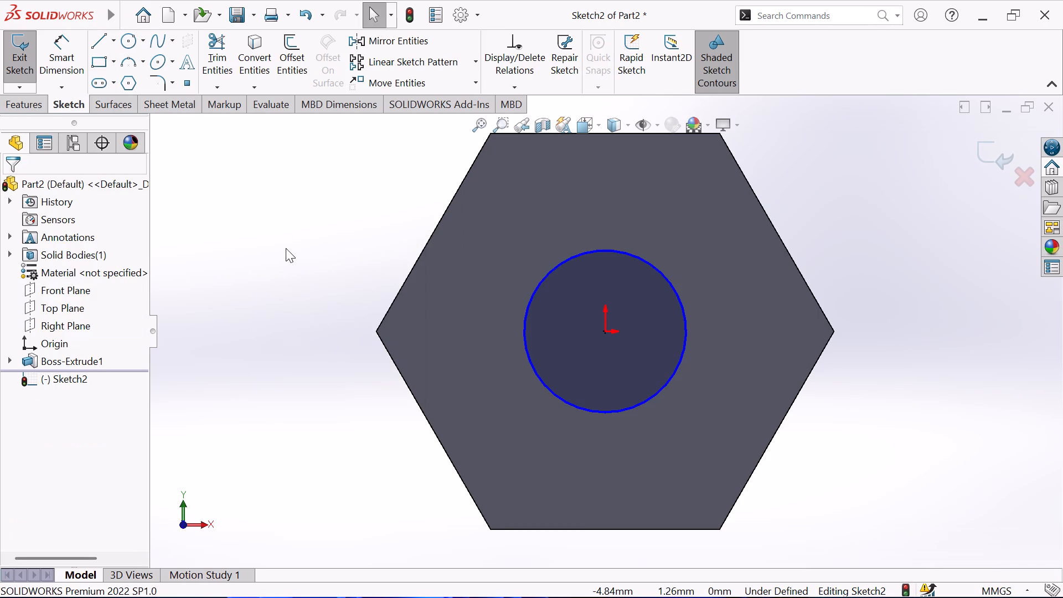
Dimension the circle's diameter as 7.5 mm and exit the sketch.
{"action": "left_click", "coordinate": [40, 51]}
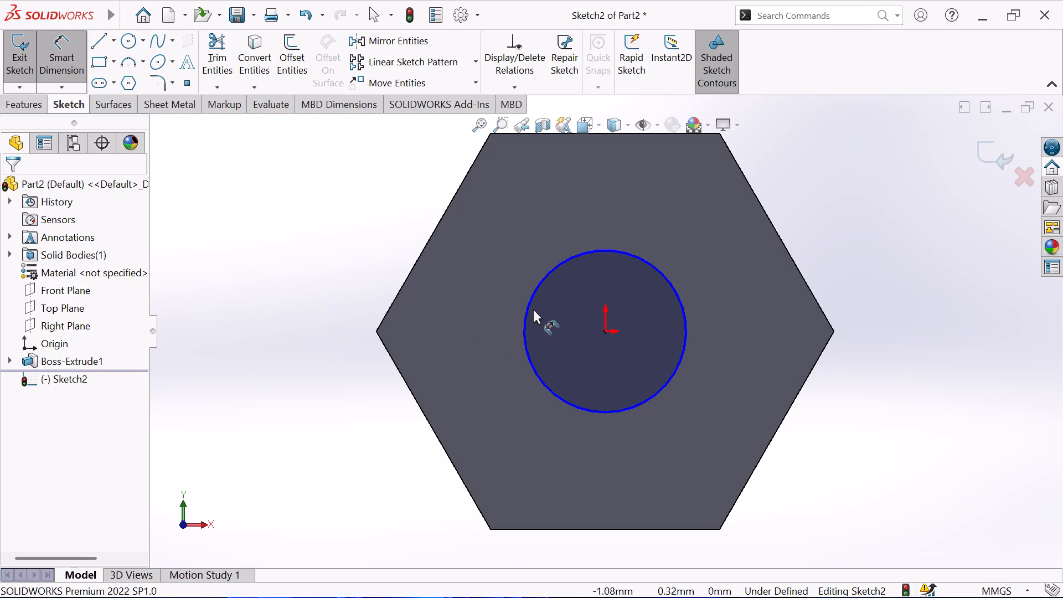
{"action": "left_click", "coordinate": [529, 305]}
{"action": "left_click", "coordinate": [347, 323]}
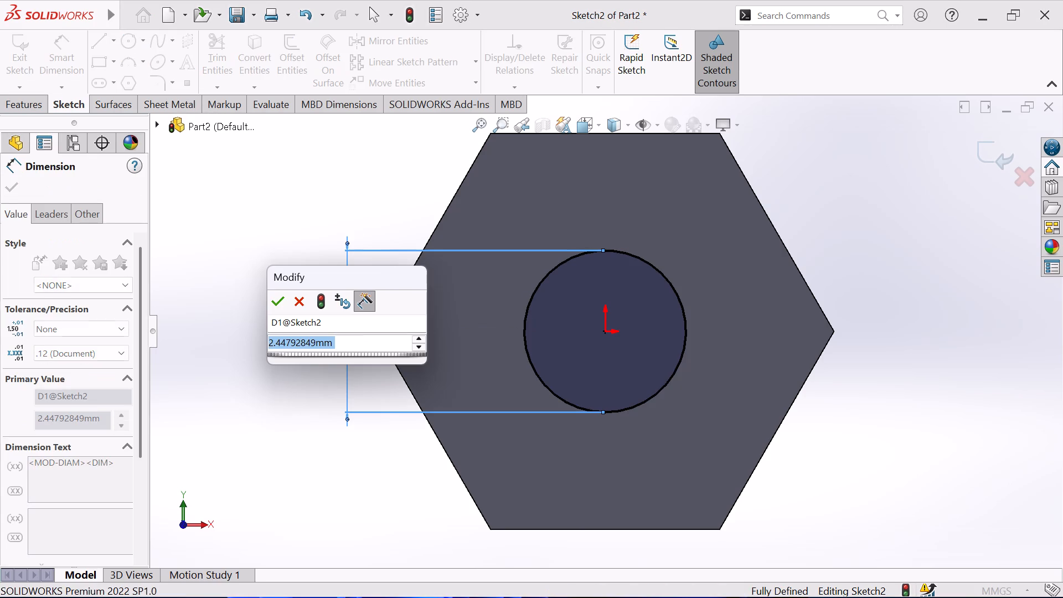
{"action": "type", "text": "3."}
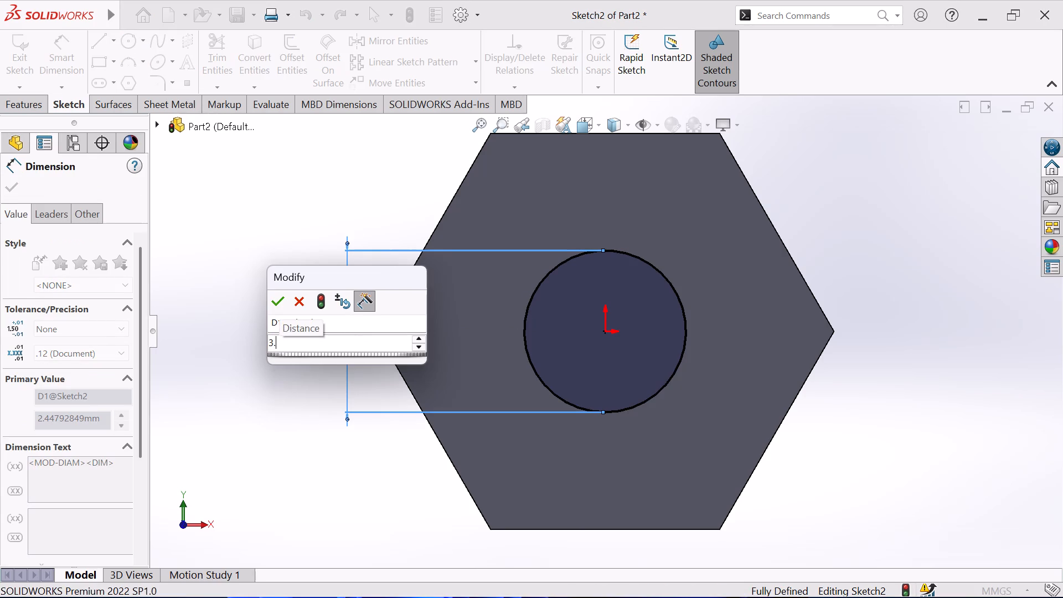
{"action": "type", "text": "75"}
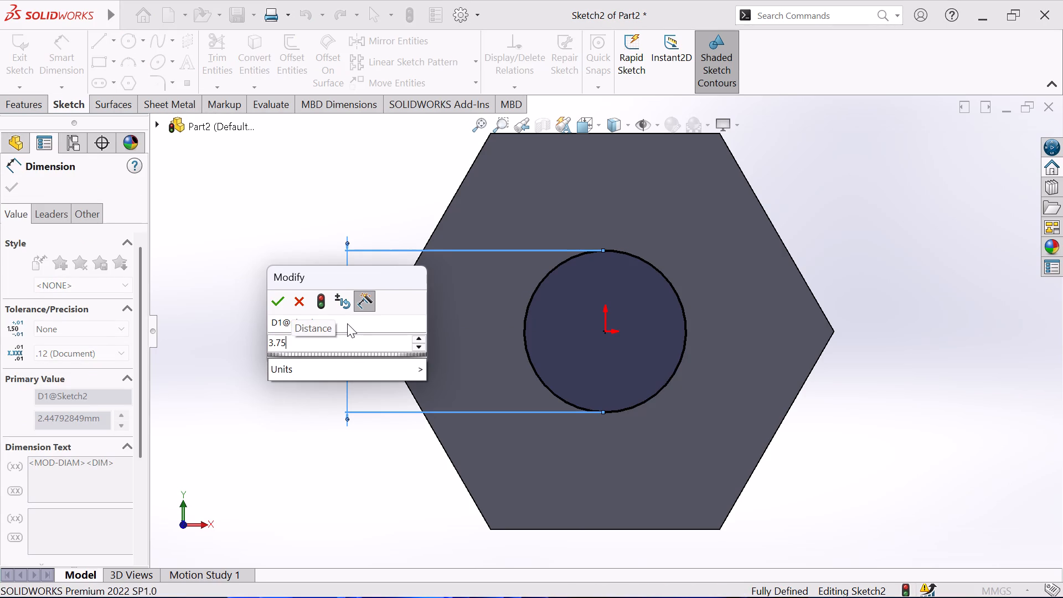
{"action": "key", "text": "shift+asterisk"}
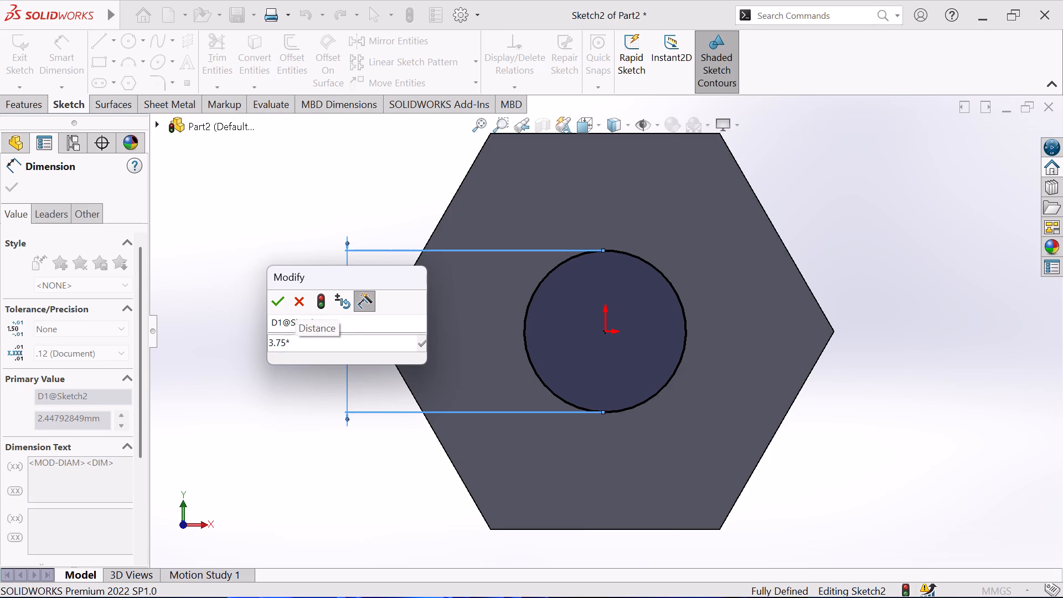
{"action": "key", "text": "2"}
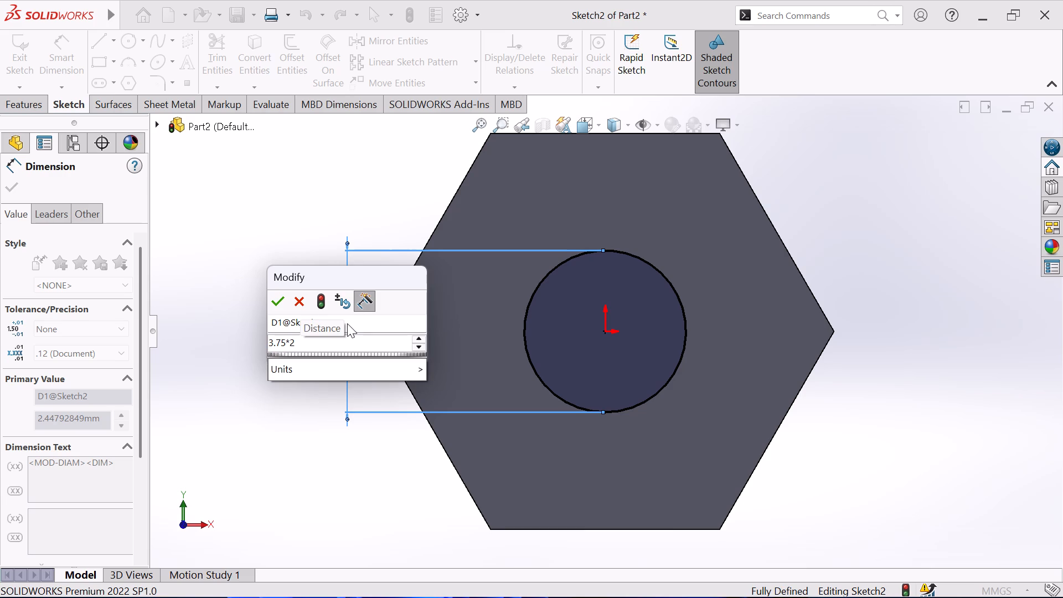
{"action": "key", "text": "Return"}
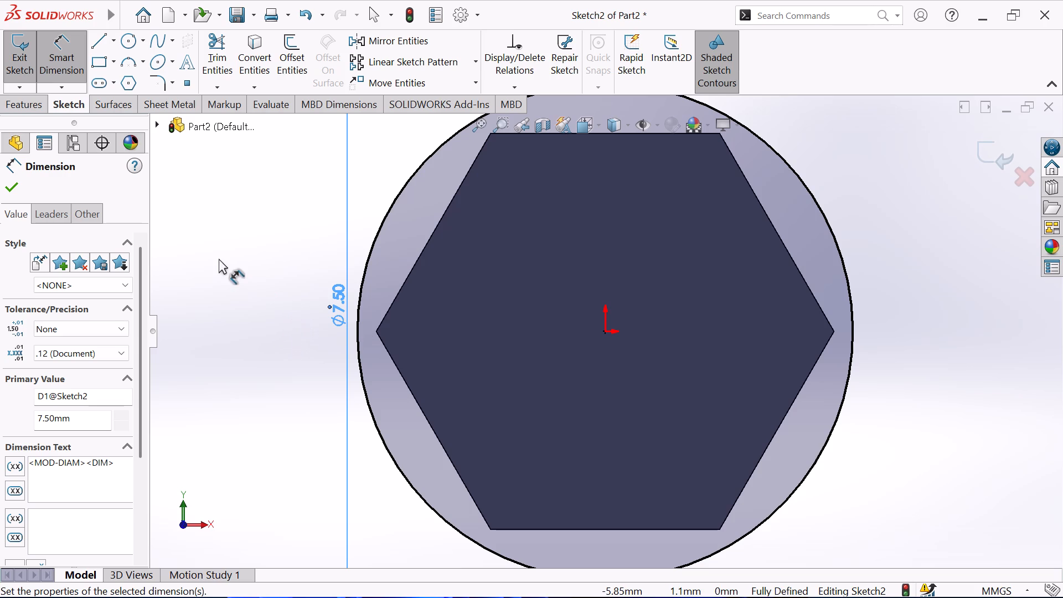
{"action": "left_click", "coordinate": [12, 188]}
{"action": "scroll", "coordinate": [221, 234], "scroll_direction": "up", "scroll_amount": 3}
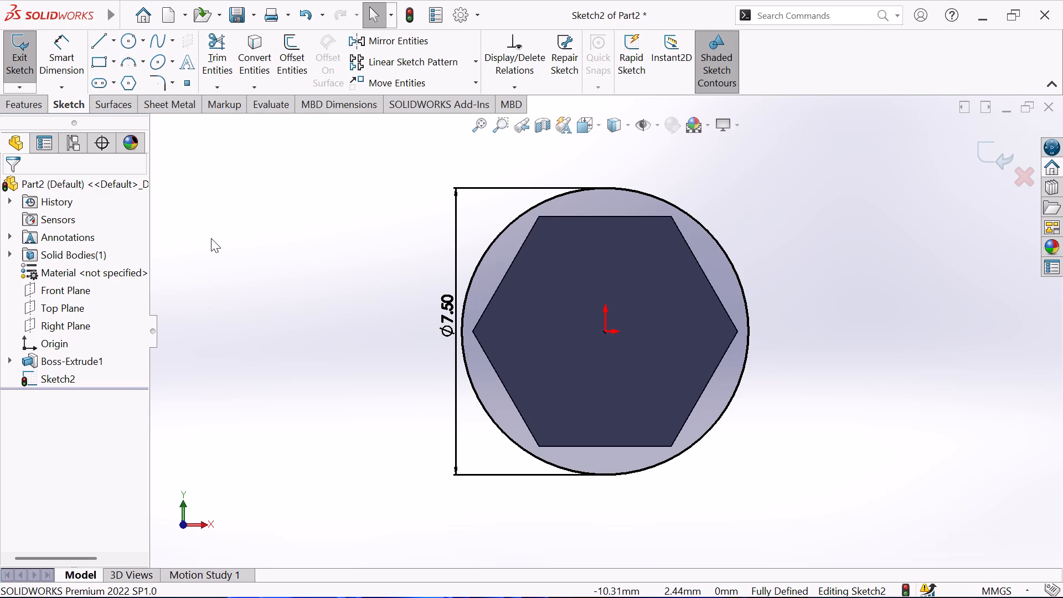
{"action": "left_click", "coordinate": [27, 54]}
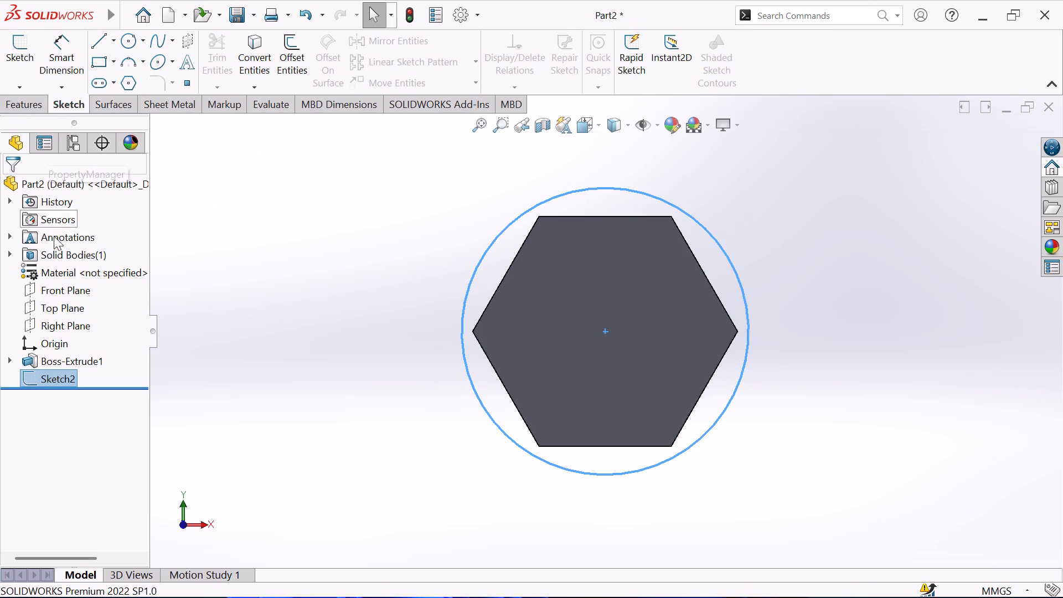
Edit the hexagon sketch of the first boss, set its dimension to 9 mm, and exit the sketch.
{"action": "left_click", "coordinate": [42, 362]}
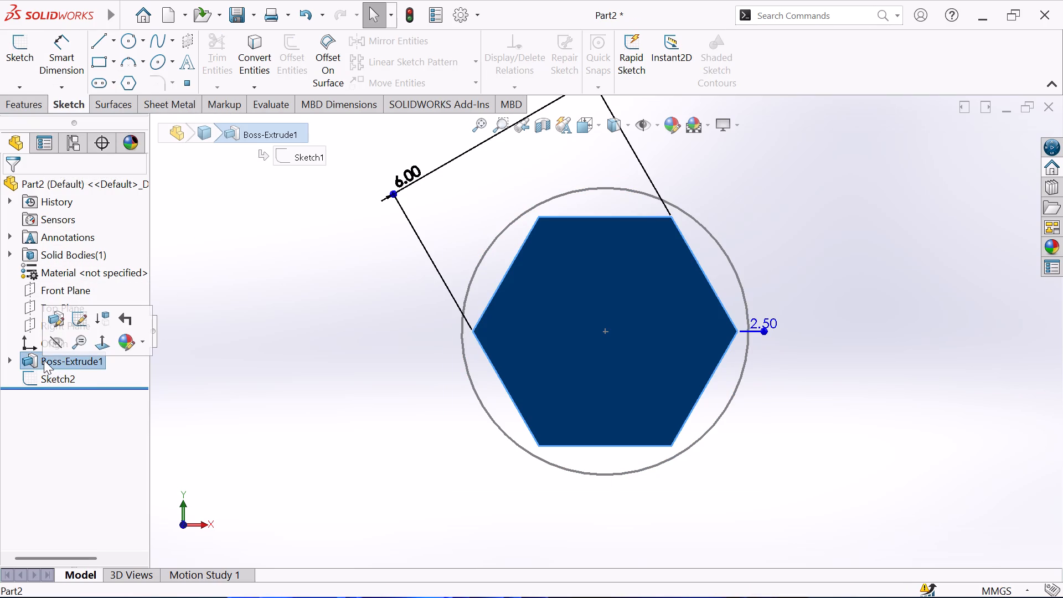
{"action": "left_click", "coordinate": [77, 315]}
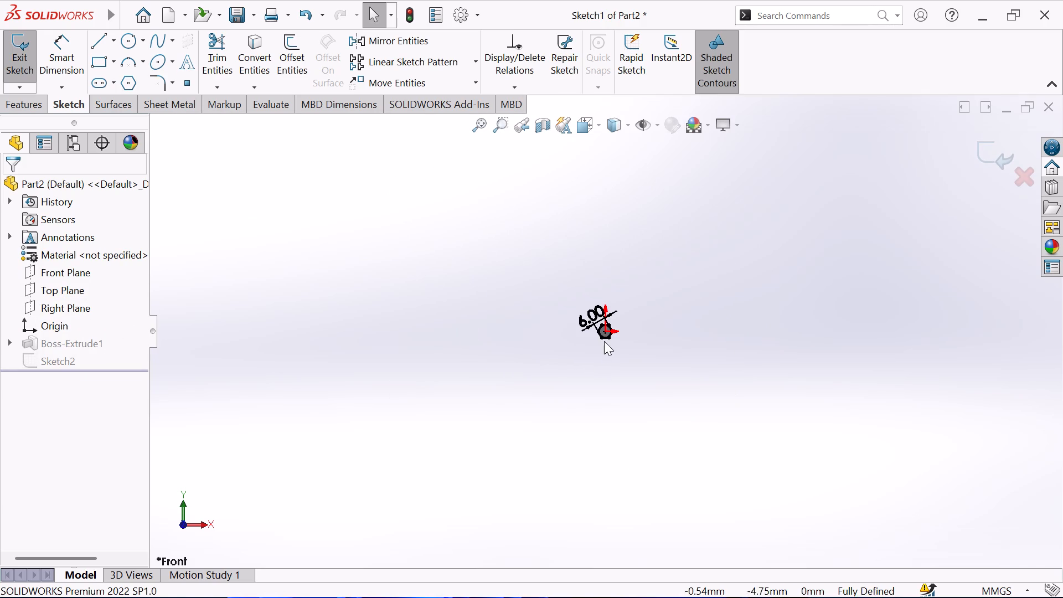
{"action": "double_click", "coordinate": [583, 319]}
{"action": "key", "text": "9"}
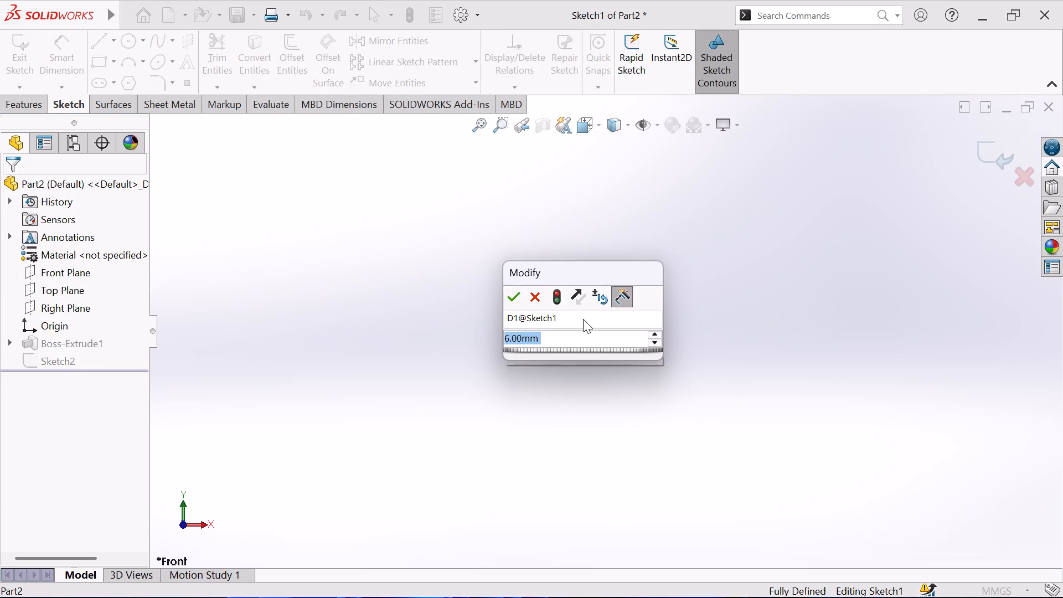
{"action": "key", "text": "Return"}
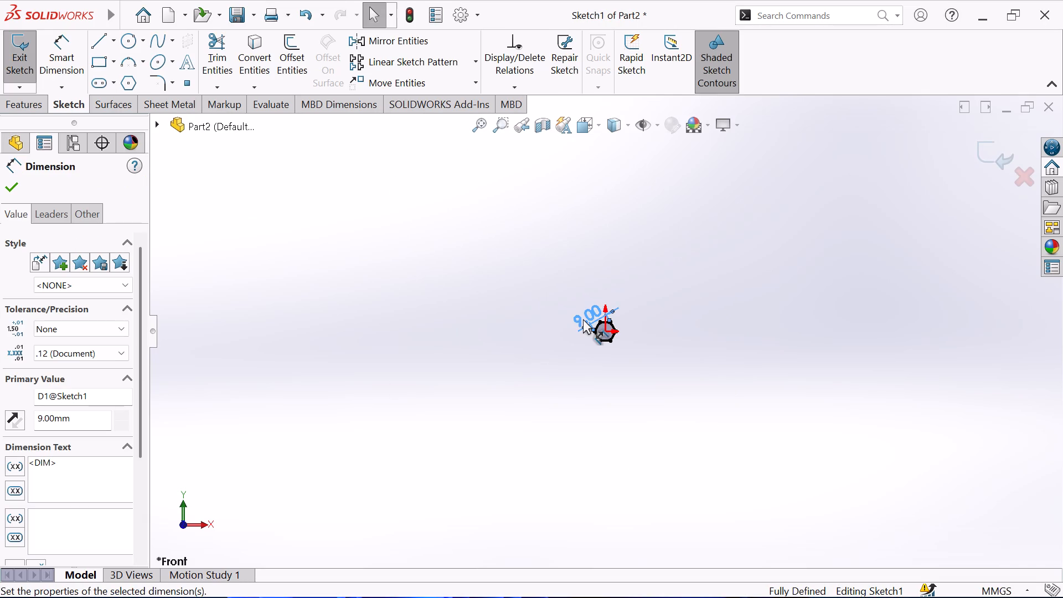
{"action": "left_click", "coordinate": [0, 182]}
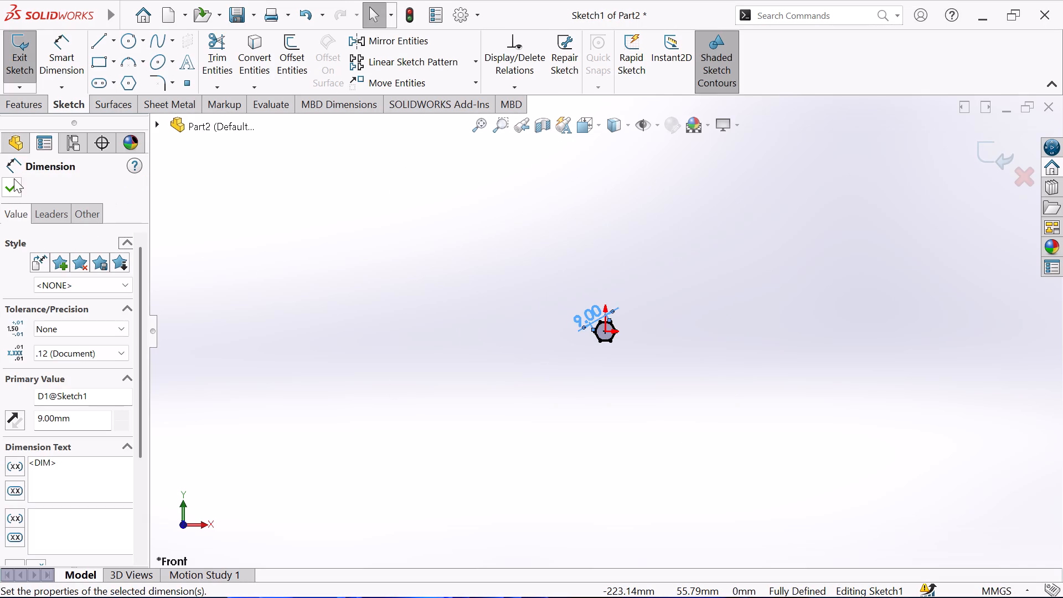
{"action": "left_click", "coordinate": [14, 194]}
{"action": "left_click", "coordinate": [21, 64]}
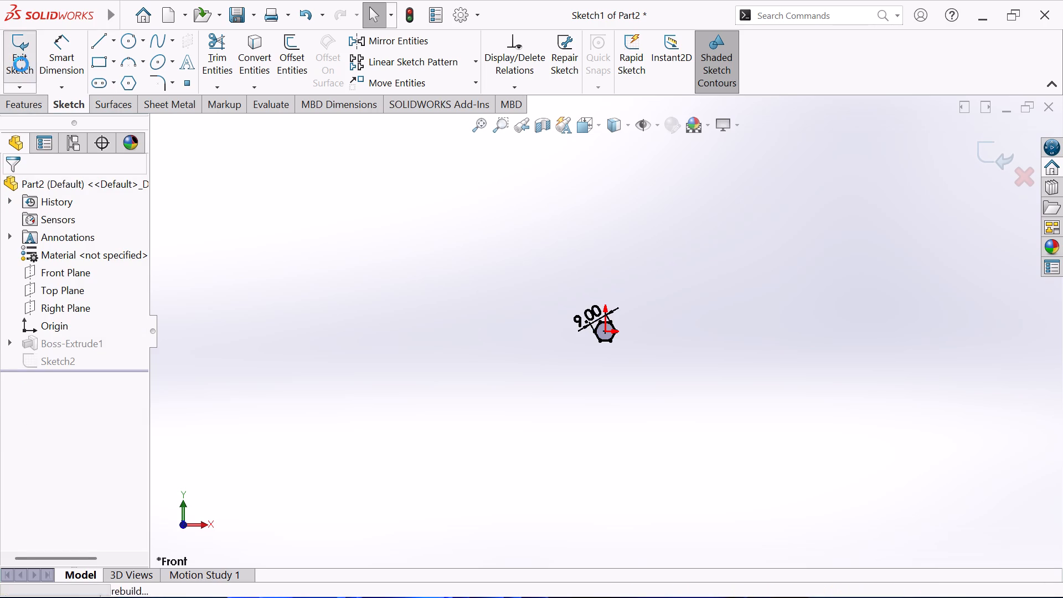
Extrude the 7.5 mm circle from the hexagon's front face as a blind, merged boss with a depth of 2 mm.
{"action": "scroll", "coordinate": [667, 351], "scroll_direction": "down", "scroll_amount": 3}
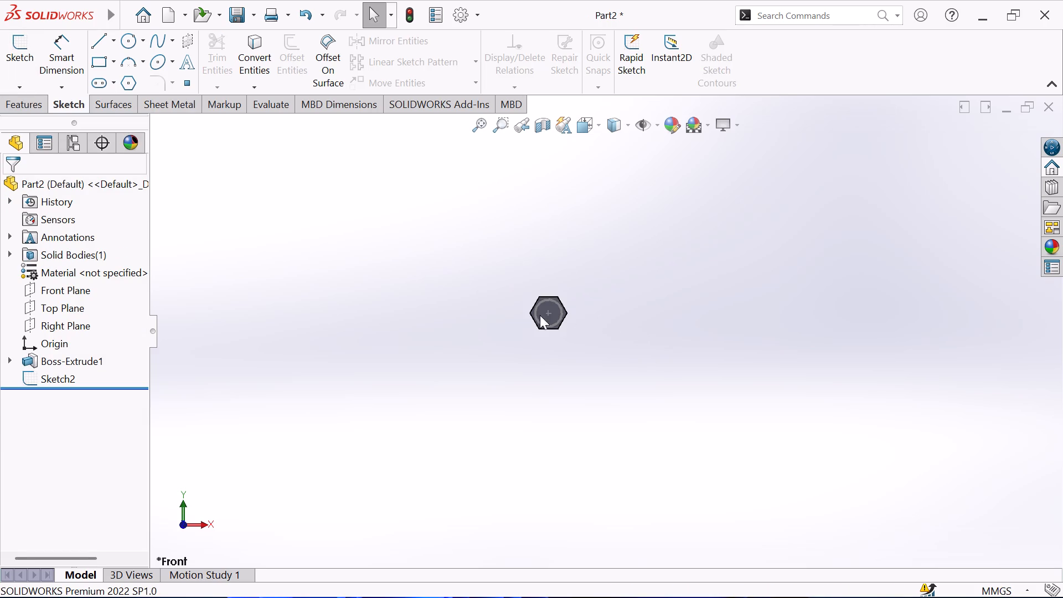
{"action": "scroll", "coordinate": [484, 301], "scroll_direction": "down", "scroll_amount": 3}
{"action": "scroll", "coordinate": [680, 326], "scroll_direction": "down", "scroll_amount": 3}
{"action": "scroll", "coordinate": [607, 324], "scroll_direction": "down", "scroll_amount": 3}
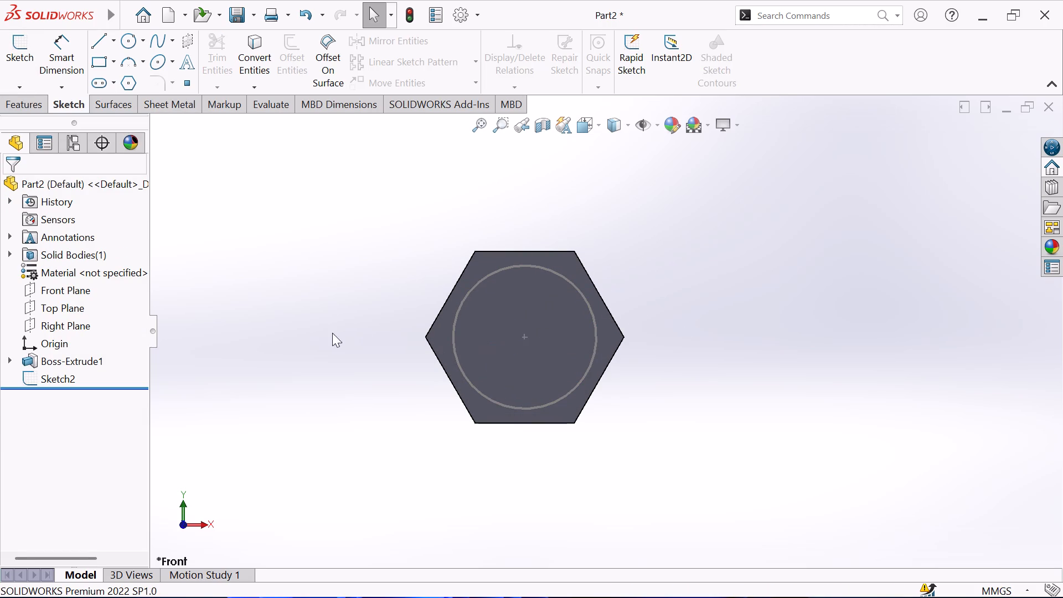
{"action": "left_click", "coordinate": [22, 101]}
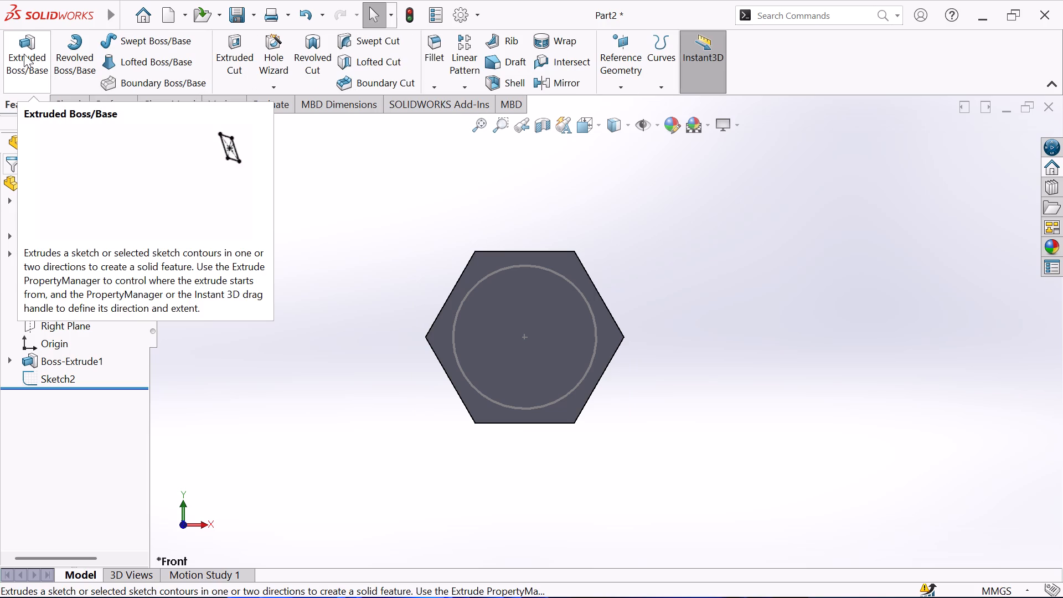
{"action": "left_click", "coordinate": [24, 54]}
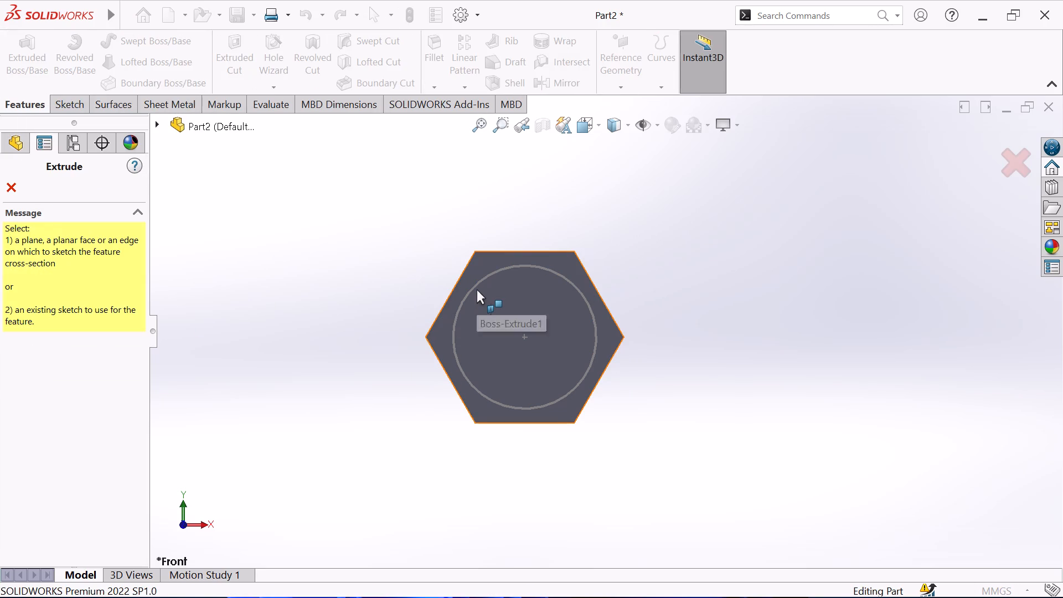
{"action": "left_click", "coordinate": [476, 286]}
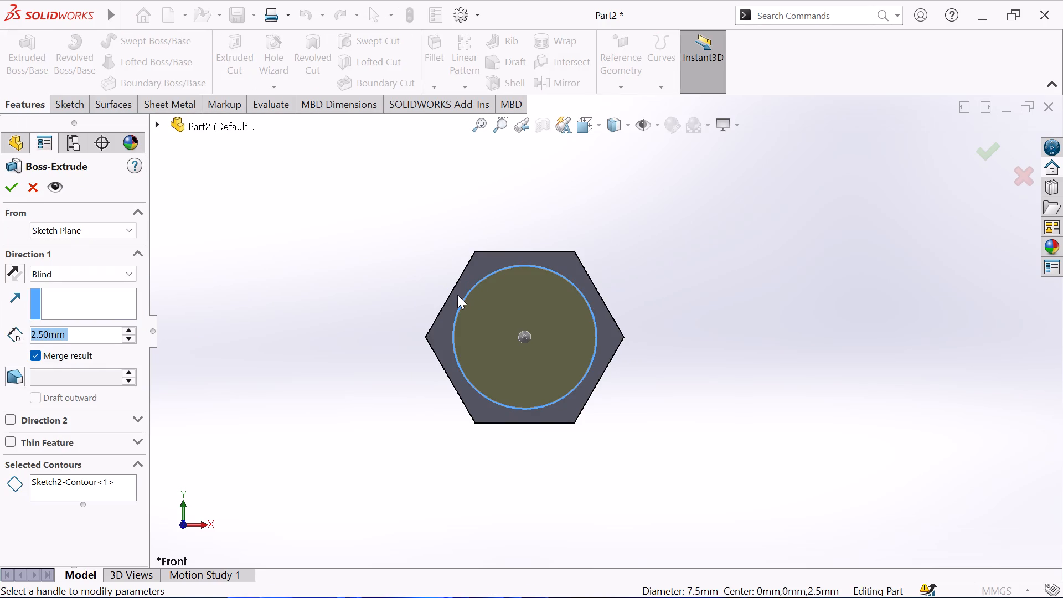
{"action": "key", "text": "2"}
{"action": "key", "text": "Return"}
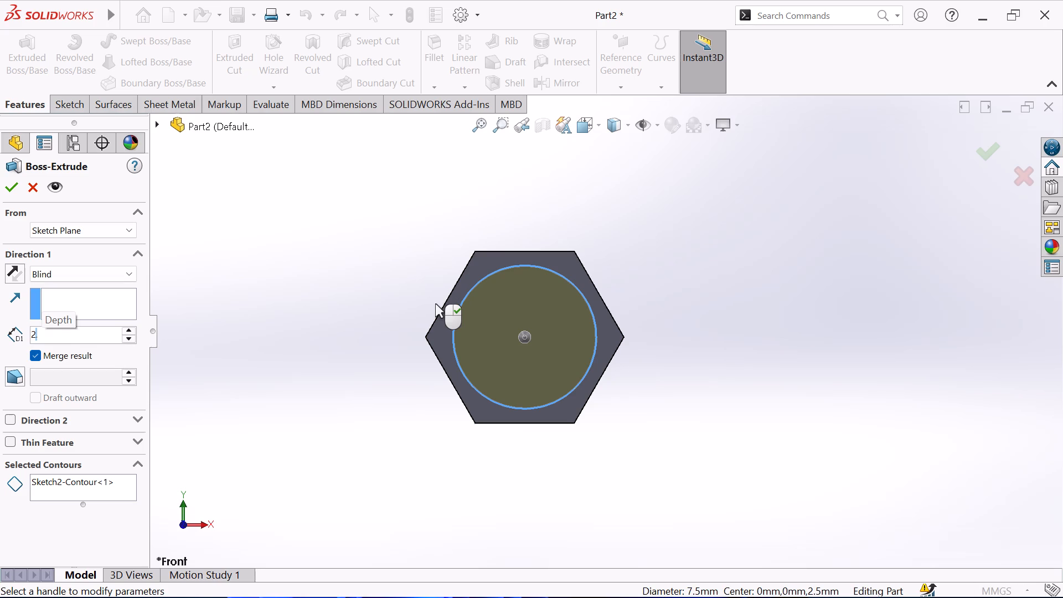
{"action": "key", "text": "Return"}
{"action": "middle_click_drag", "start_coordinate": [417, 286], "coordinate": [434, 294]}
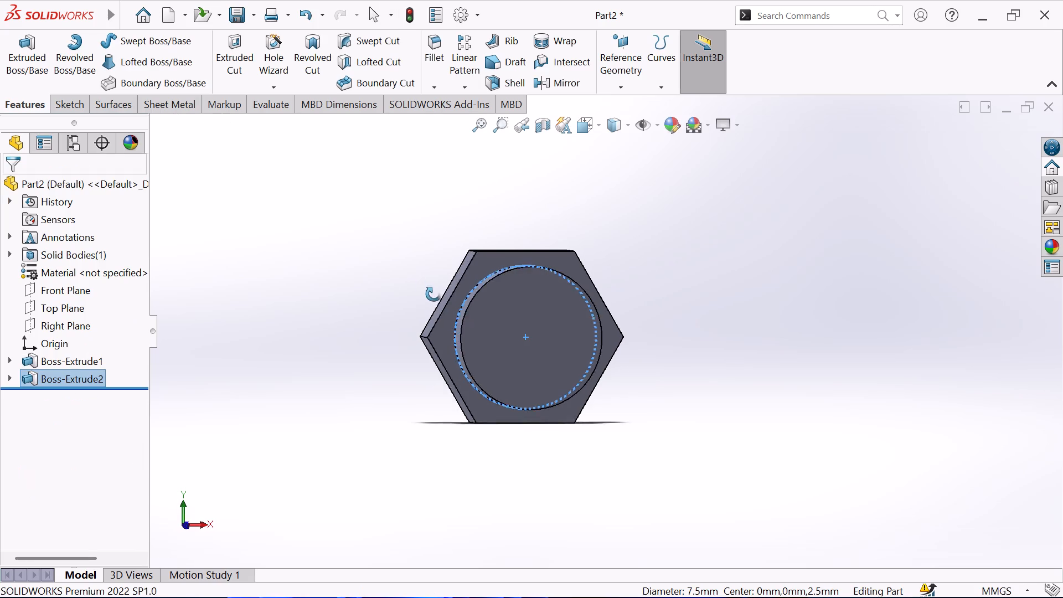
{"action": "middle_click_drag", "start_coordinate": [434, 294], "coordinate": [457, 309]}
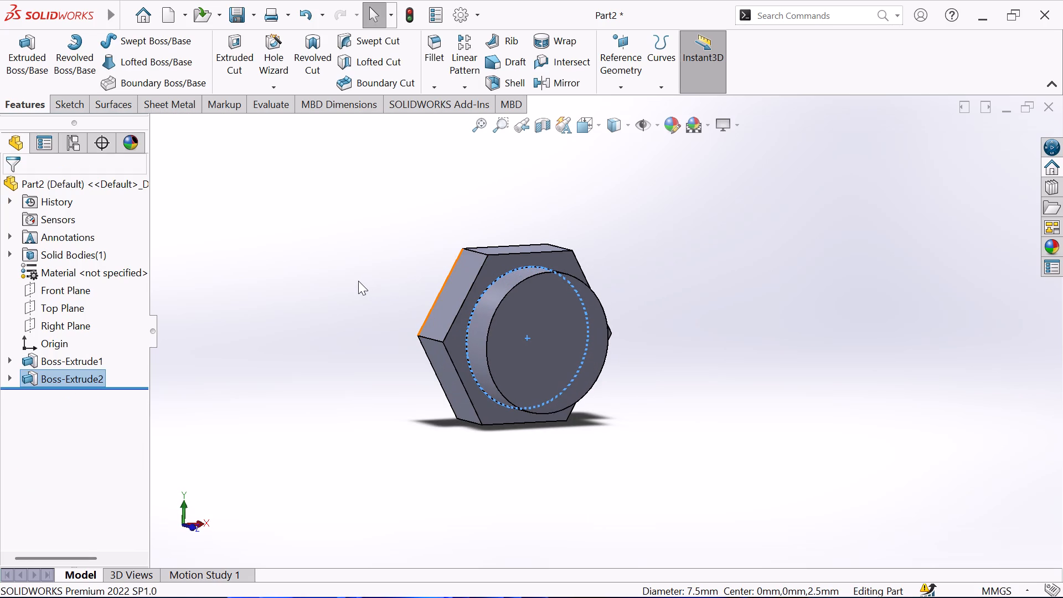
{"action": "key", "text": "Escape"}
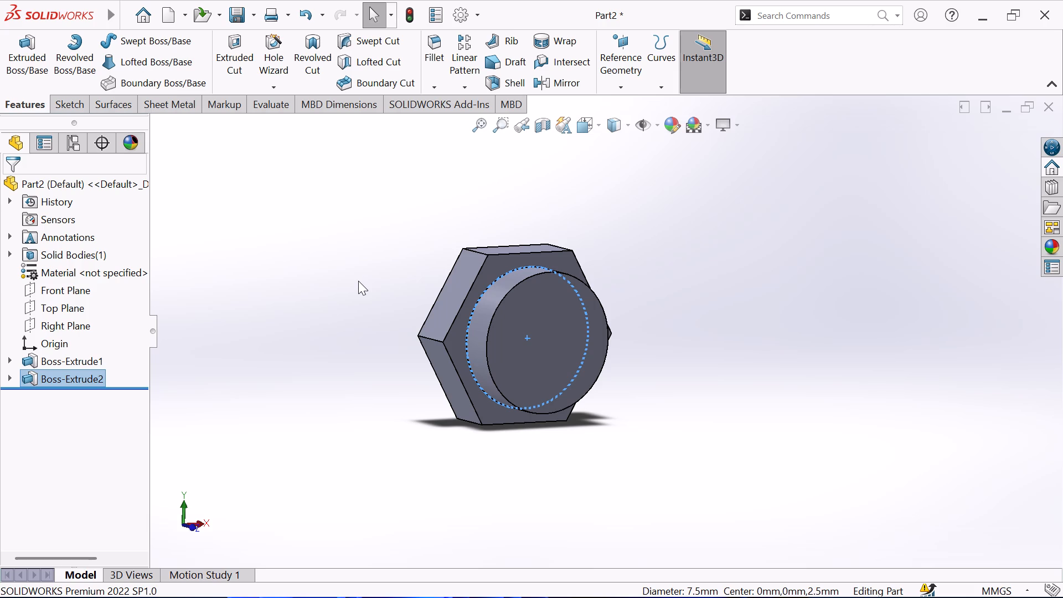
Start a sketch on the round boss's front face and draw a circle centred on the origin, about 4.2 mm in diameter.
{"action": "left_click", "coordinate": [535, 325]}
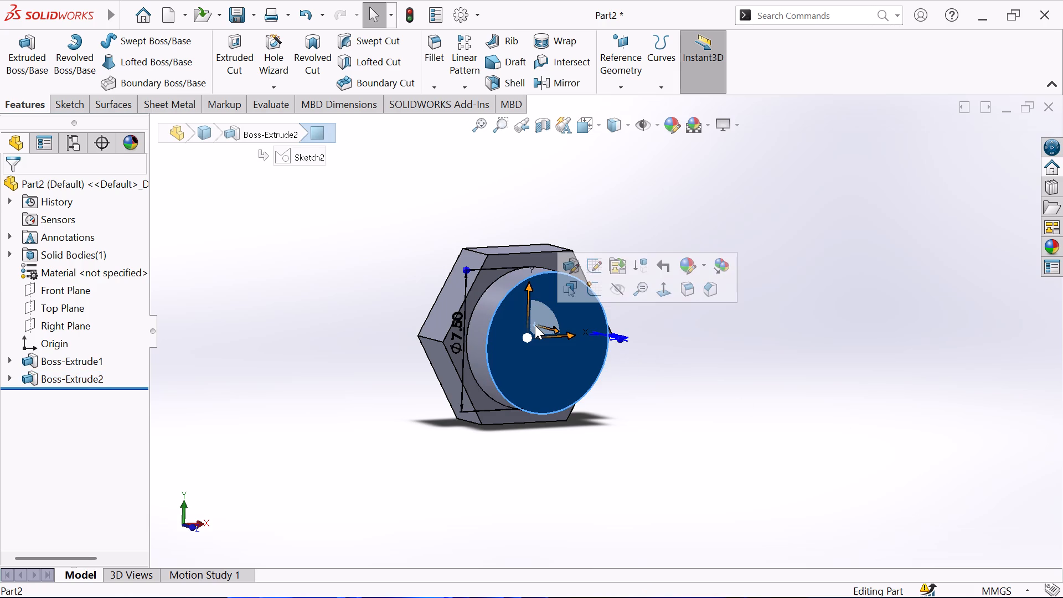
{"action": "left_click", "coordinate": [75, 109]}
{"action": "left_click", "coordinate": [21, 52]}
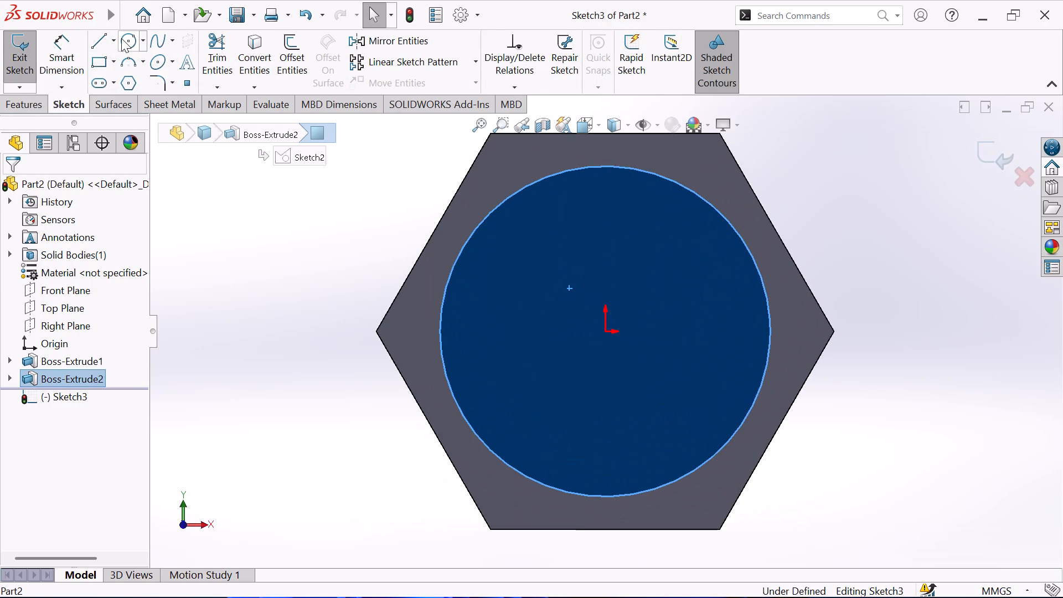
{"action": "left_click", "coordinate": [121, 38]}
{"action": "left_click", "coordinate": [605, 334]}
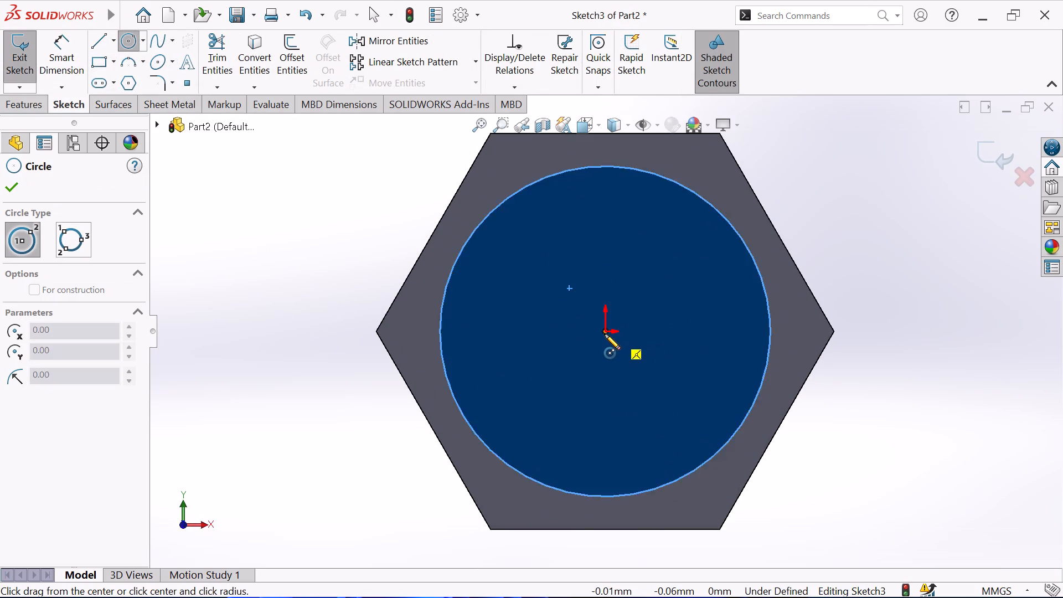
{"action": "left_click", "coordinate": [606, 238]}
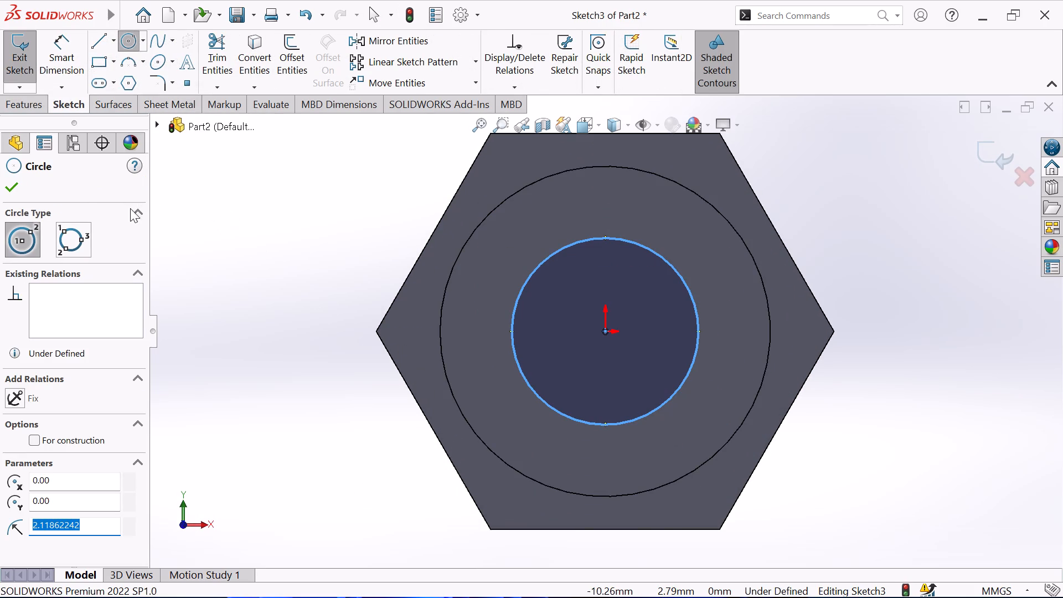
{"action": "left_click", "coordinate": [16, 187]}
Dimension the new circle's diameter as 5.5 mm and exit the sketch.
{"action": "left_click", "coordinate": [48, 67]}
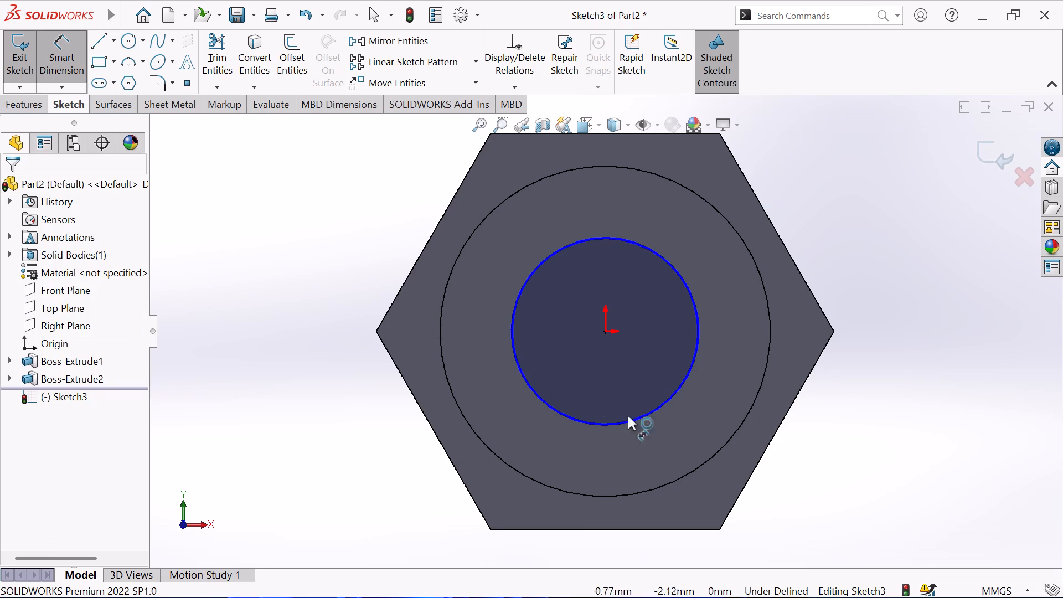
{"action": "left_click", "coordinate": [514, 338]}
{"action": "left_click", "coordinate": [330, 343]}
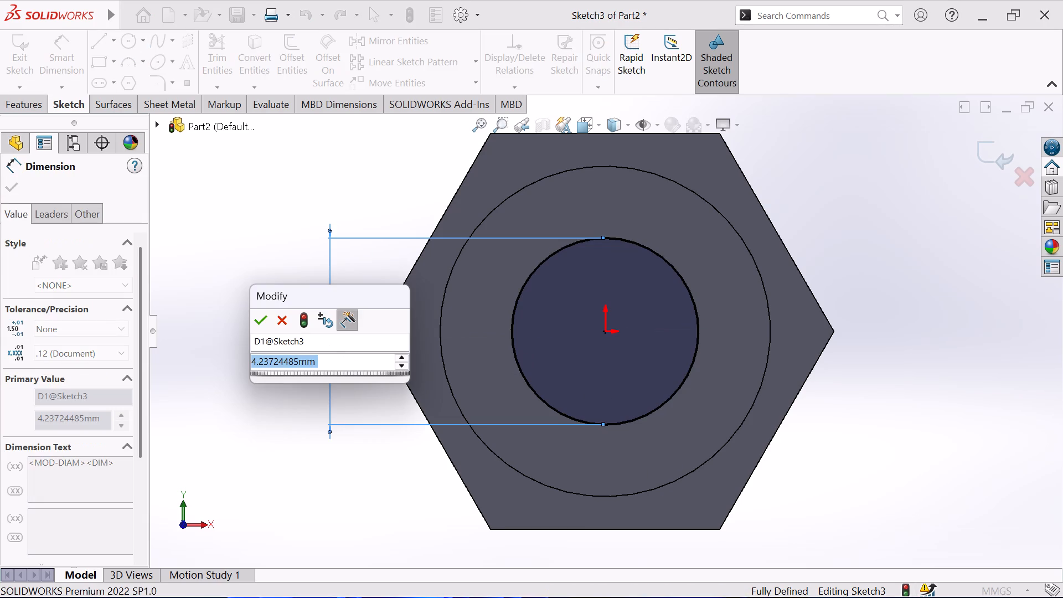
{"action": "type", "text": "5.5"}
{"action": "key", "text": "Return"}
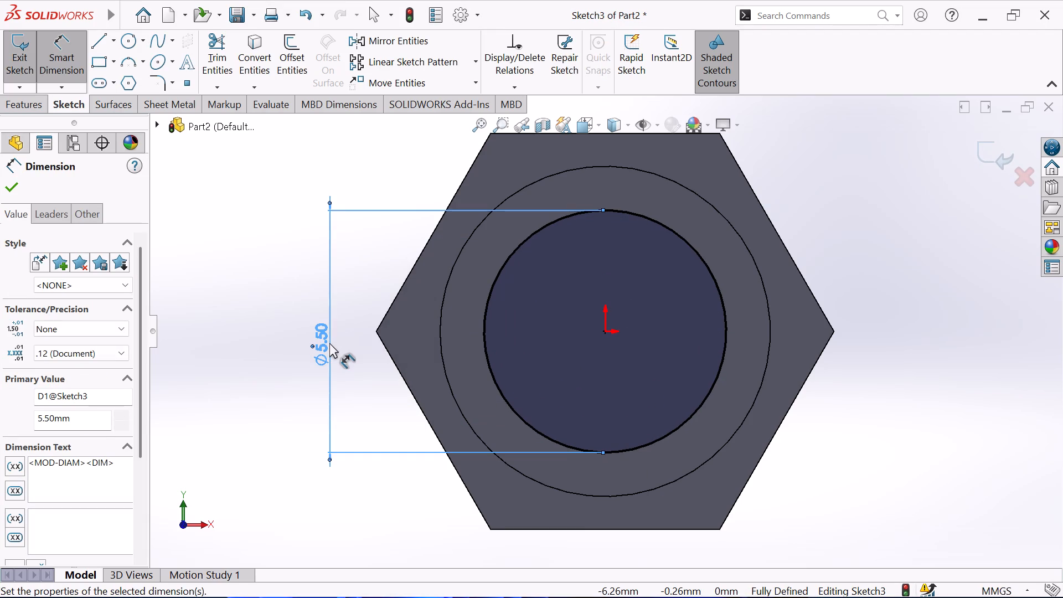
{"action": "left_click", "coordinate": [0, 185]}
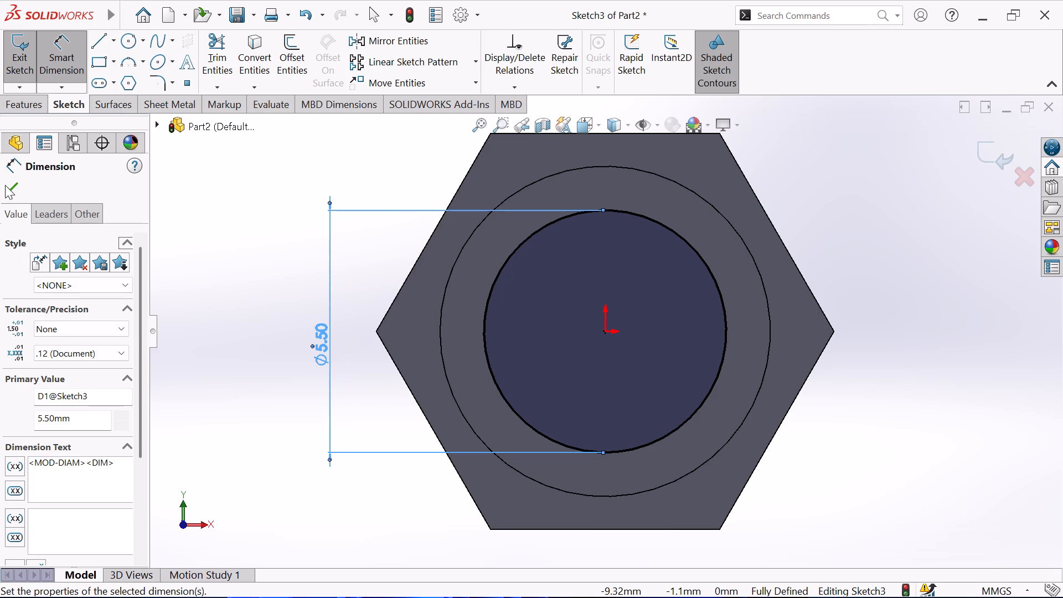
{"action": "left_click", "coordinate": [8, 183]}
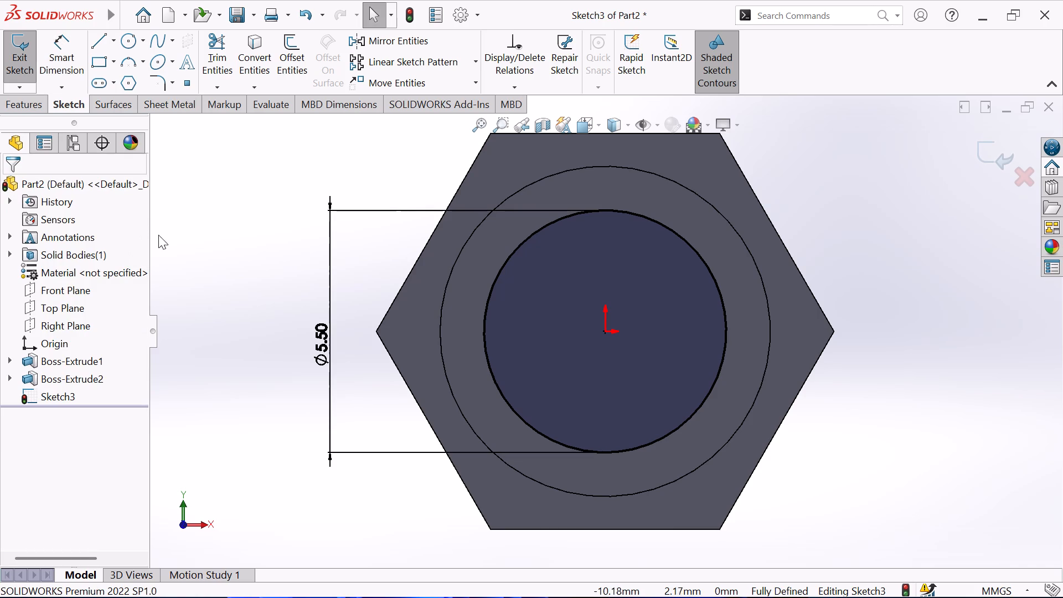
{"action": "left_click", "coordinate": [17, 59]}
Extrude the 5.5 mm circle outward as a blind, merged boss with a depth of 5 mm.
{"action": "left_click", "coordinate": [19, 105]}
{"action": "left_click", "coordinate": [20, 56]}
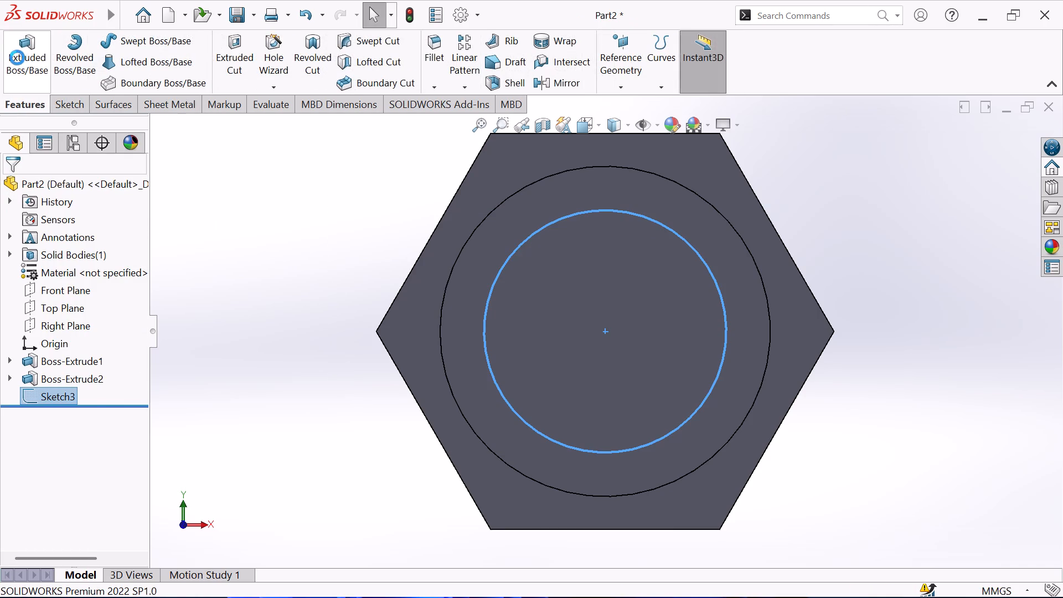
{"action": "middle_click_drag", "start_coordinate": [214, 188], "coordinate": [292, 222]}
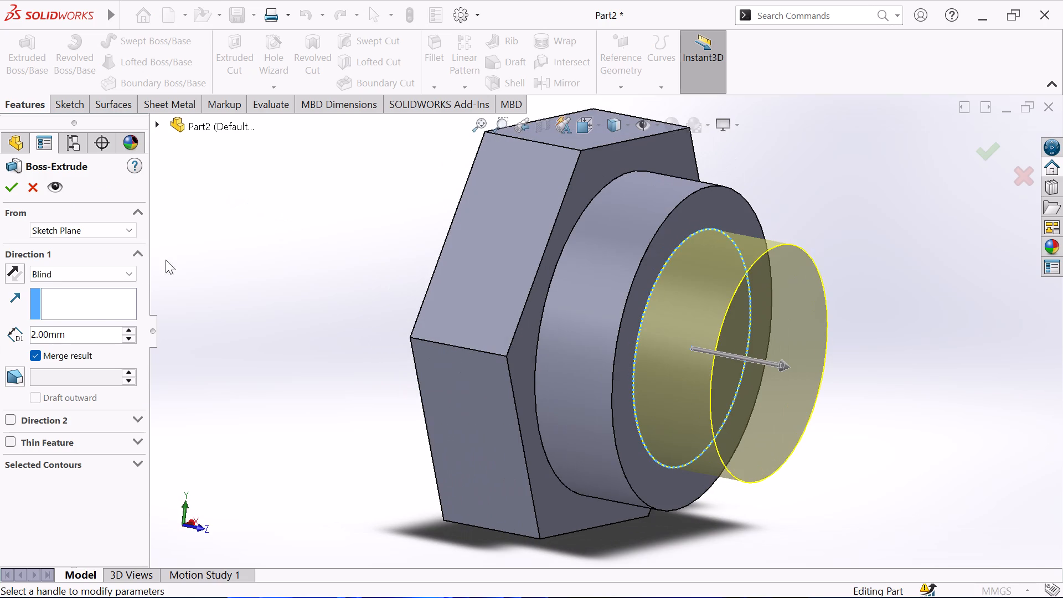
{"action": "double_click", "coordinate": [89, 332]}
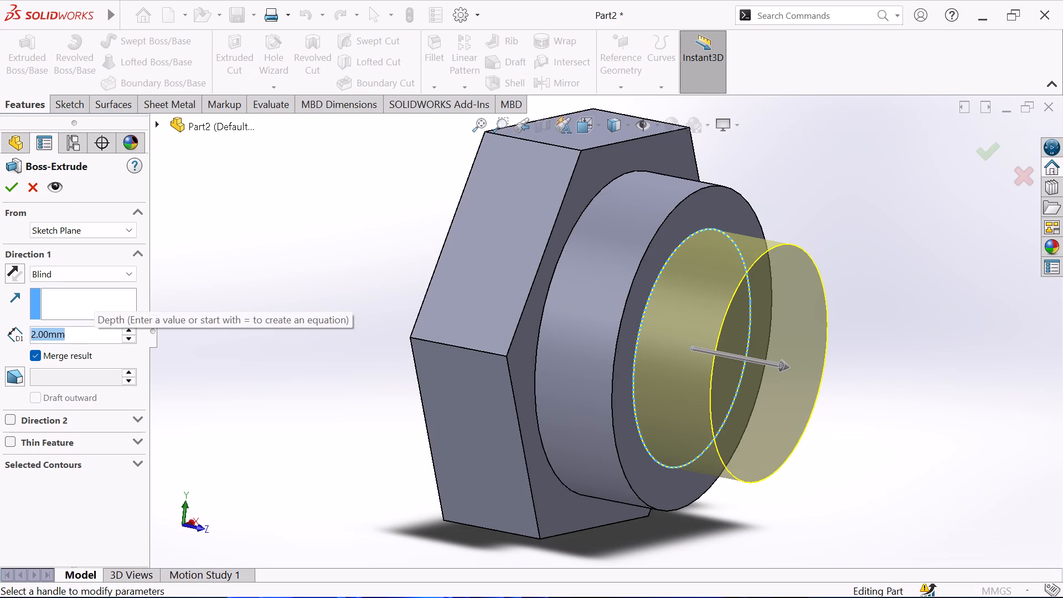
{"action": "key", "text": "5"}
{"action": "key", "text": "Return"}
{"action": "key", "text": "Return"}
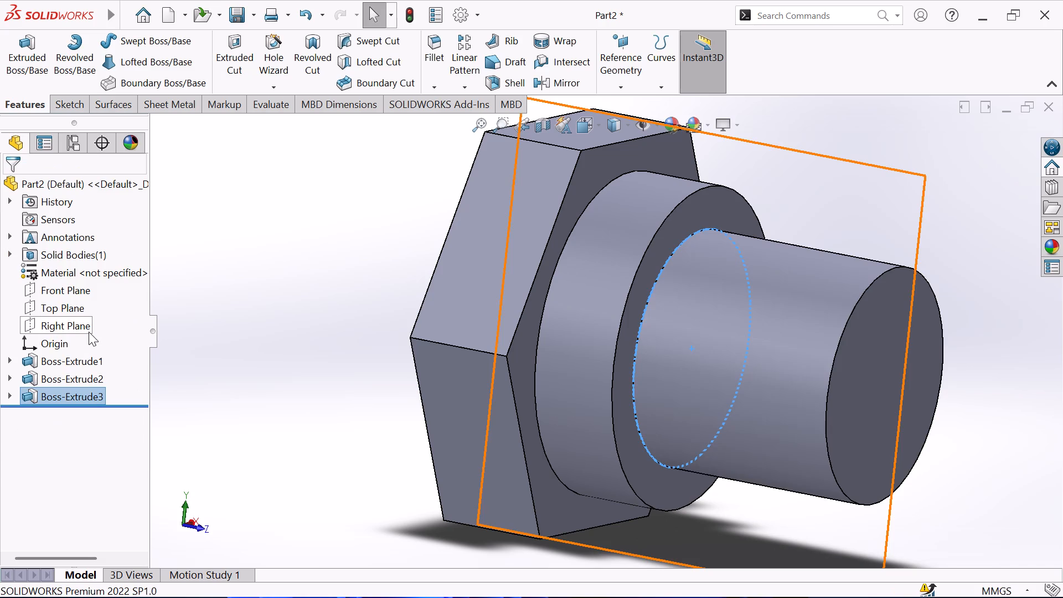
{"action": "key", "text": "Escape"}
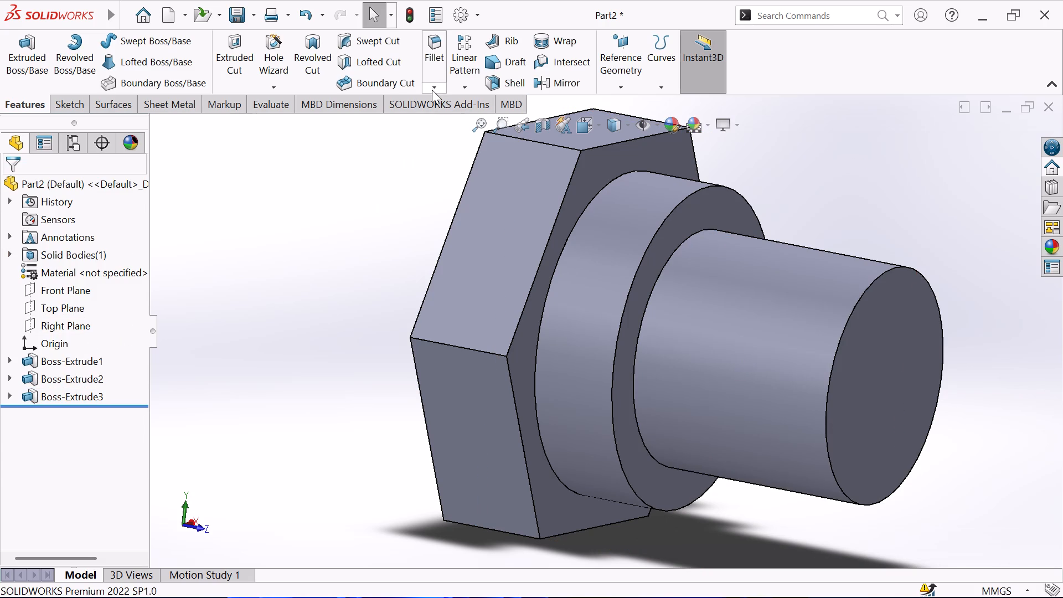
Chamfer the outer circular edge at the free end of the 5.5 mm shank, using 0.5 mm distance and 30° angle.
{"action": "left_click", "coordinate": [432, 90]}
{"action": "left_click", "coordinate": [442, 119]}
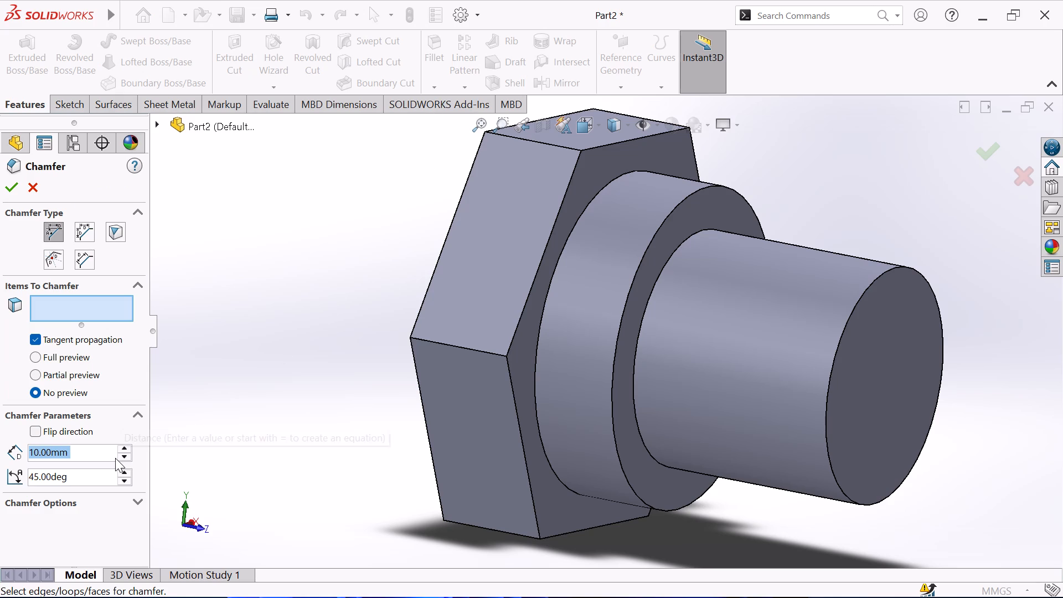
{"action": "type", "text": ".5"}
{"action": "key", "text": "Return"}
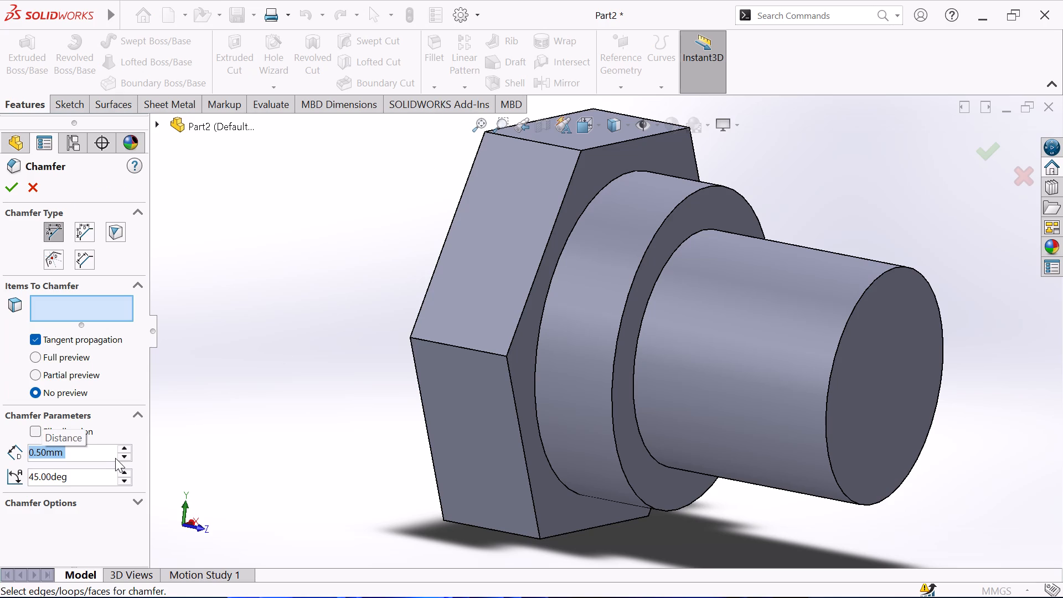
{"action": "double_click", "coordinate": [94, 480]}
{"action": "type", "text": "30"}
{"action": "key", "text": "Return"}
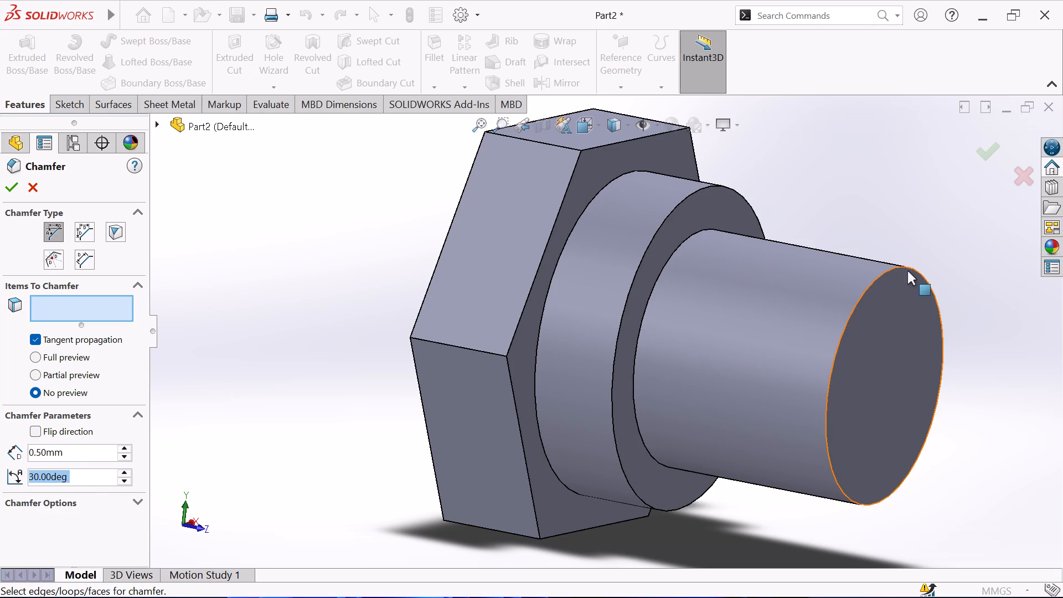
{"action": "left_click", "coordinate": [879, 276]}
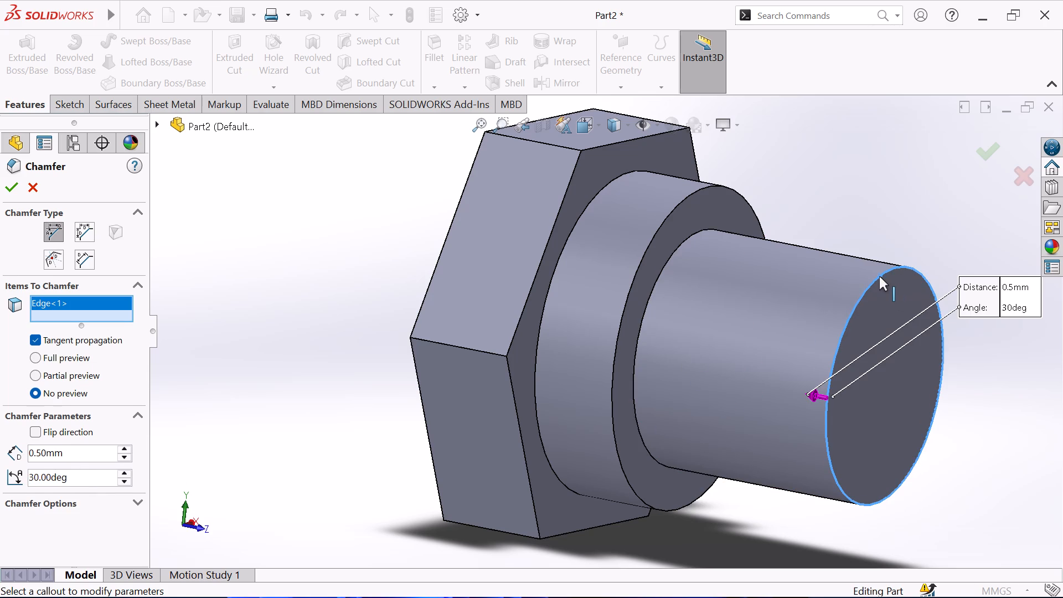
{"action": "left_click", "coordinate": [8, 179]}
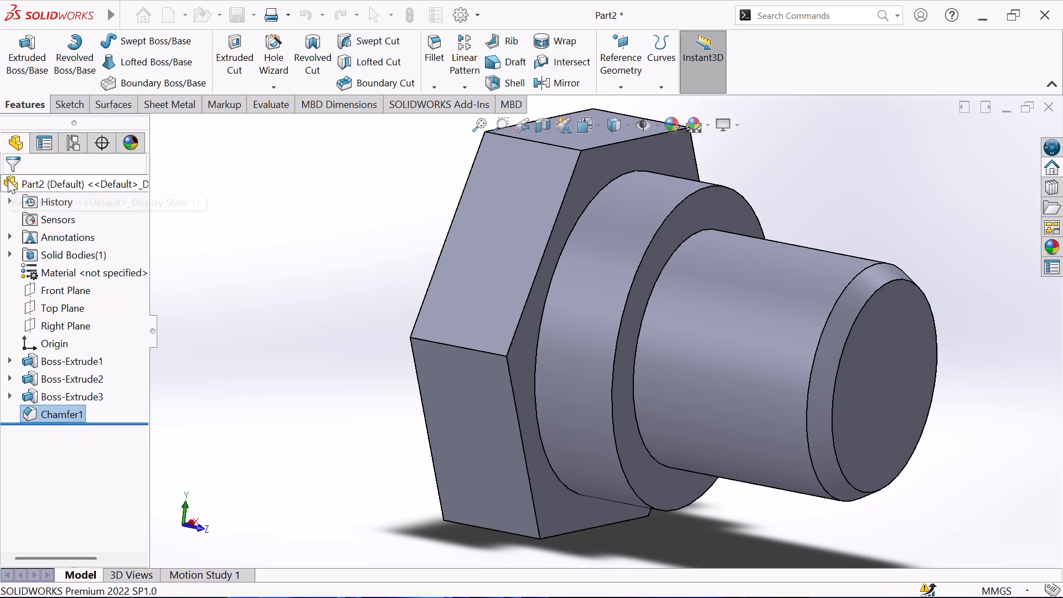
{"action": "key", "text": "Escape"}
{"action": "scroll", "coordinate": [303, 219], "scroll_direction": "up", "scroll_amount": 2}
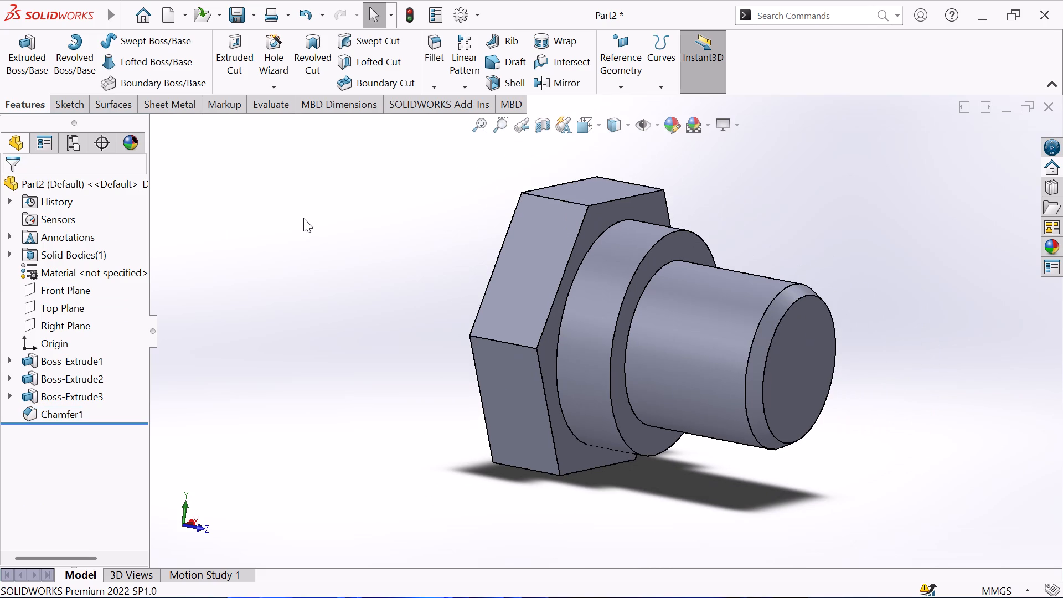
Start a sketch on the shank's chamfered end face and draw a circle centred on the origin, about 2.9 mm in diameter.
{"action": "left_click", "coordinate": [794, 362]}
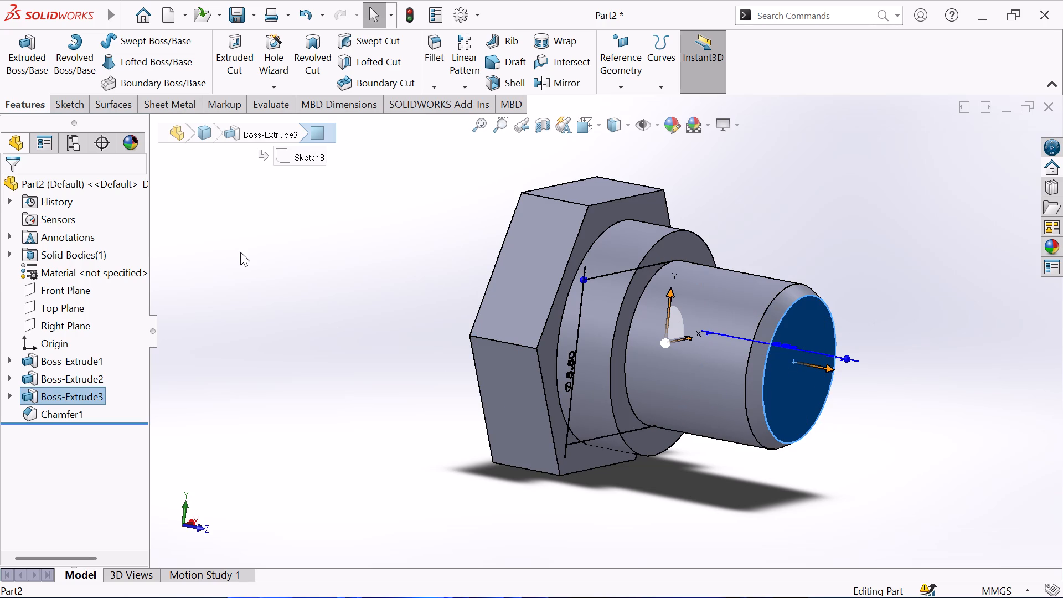
{"action": "left_click", "coordinate": [74, 106]}
{"action": "left_click", "coordinate": [27, 55]}
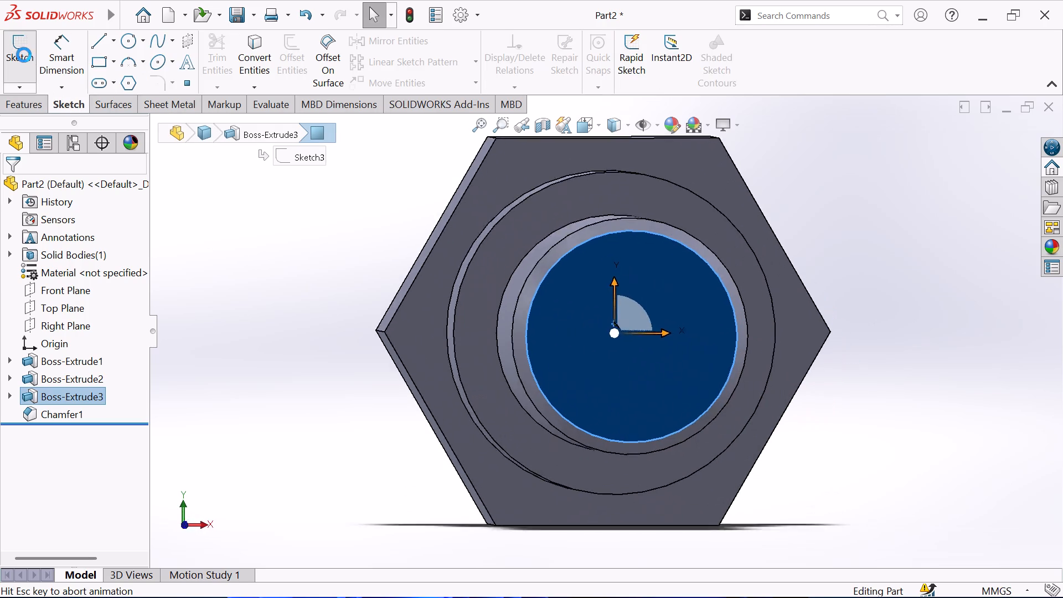
{"action": "left_click", "coordinate": [127, 39]}
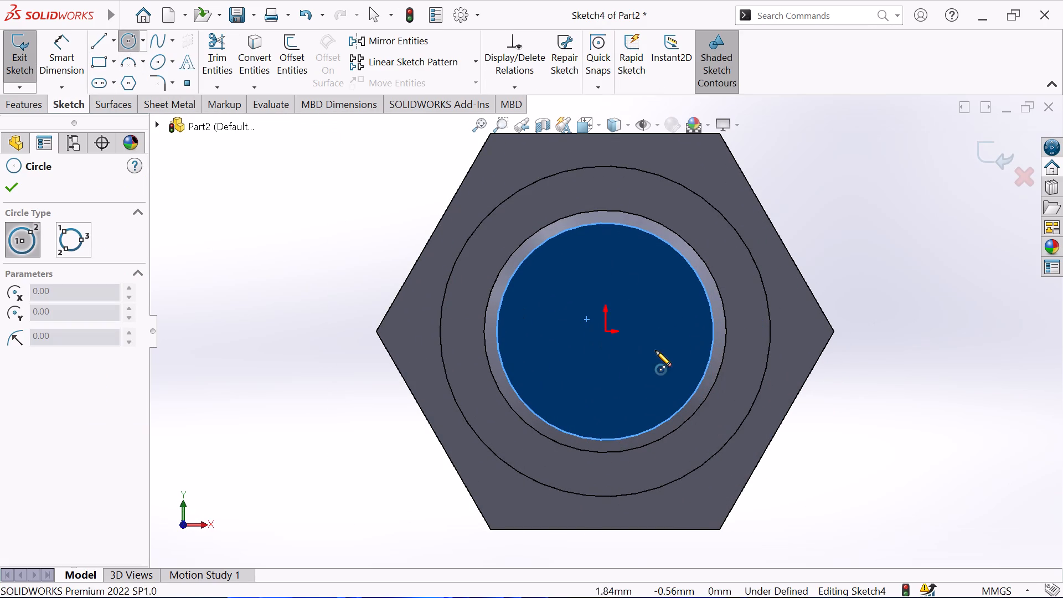
{"action": "left_click", "coordinate": [607, 332]}
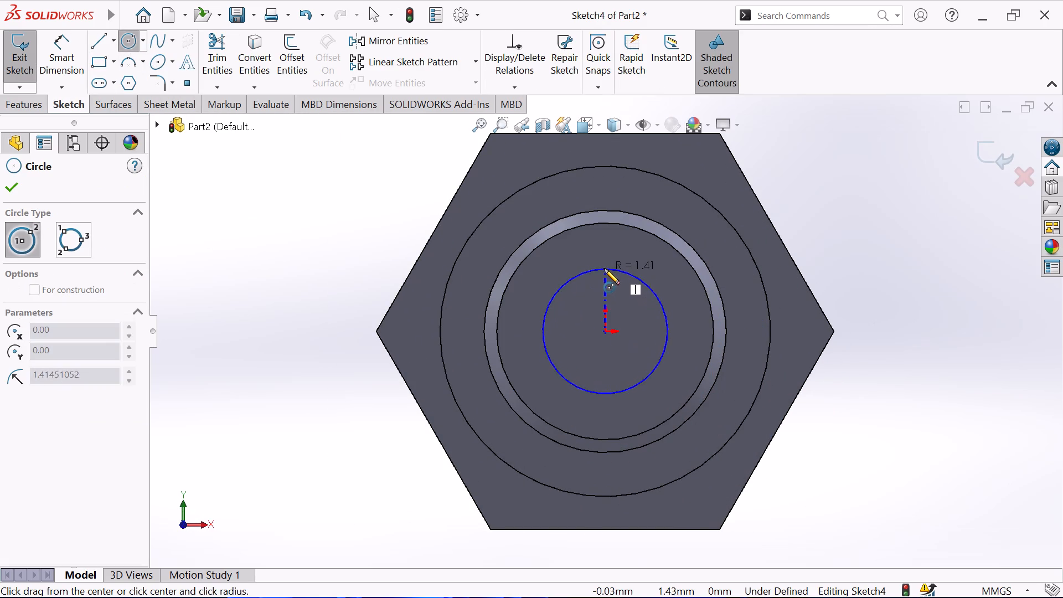
{"action": "left_click", "coordinate": [604, 267]}
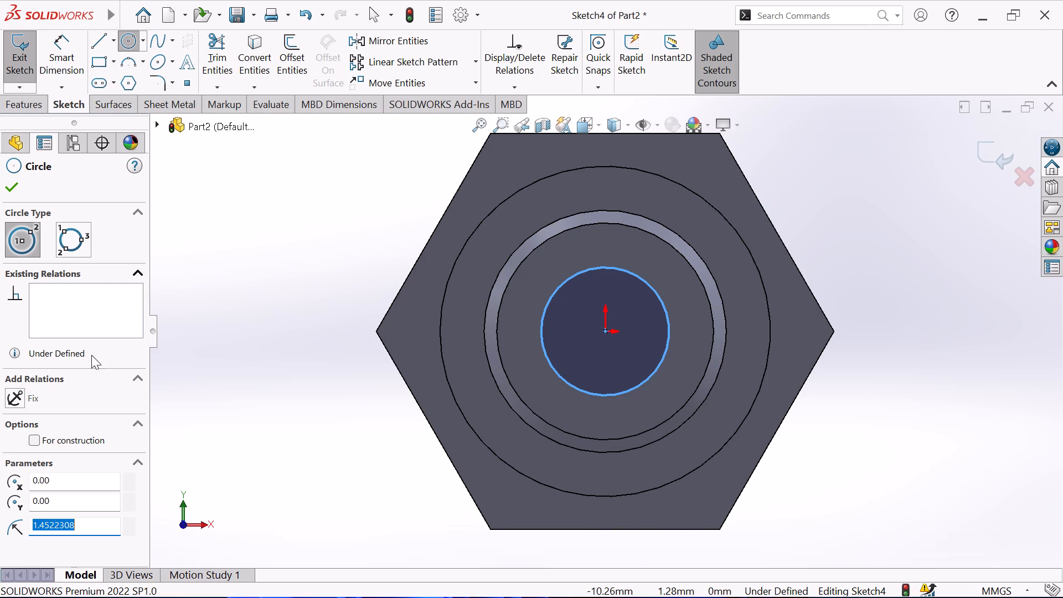
{"action": "left_click", "coordinate": [11, 185]}
Dimension the new circle's diameter as 2.5 mm and exit the sketch.
{"action": "left_click", "coordinate": [57, 52]}
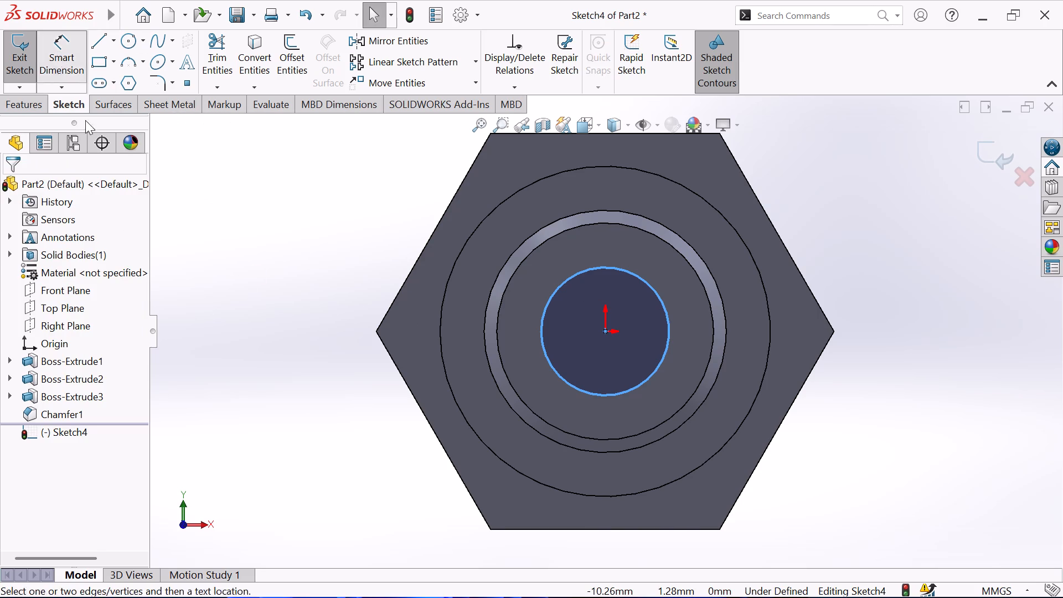
{"action": "left_click", "coordinate": [544, 331]}
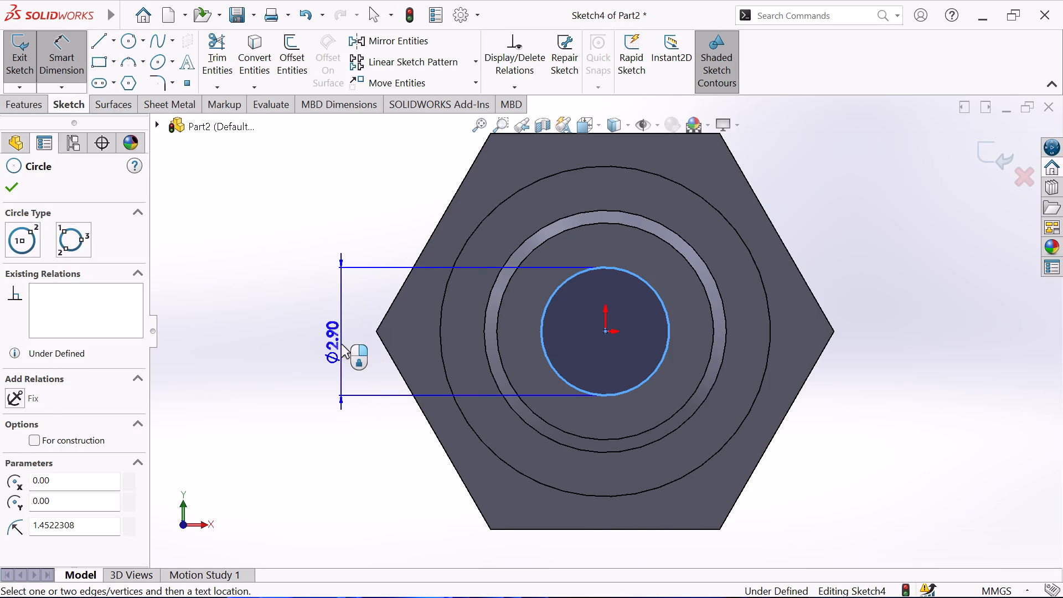
{"action": "left_click", "coordinate": [341, 344]}
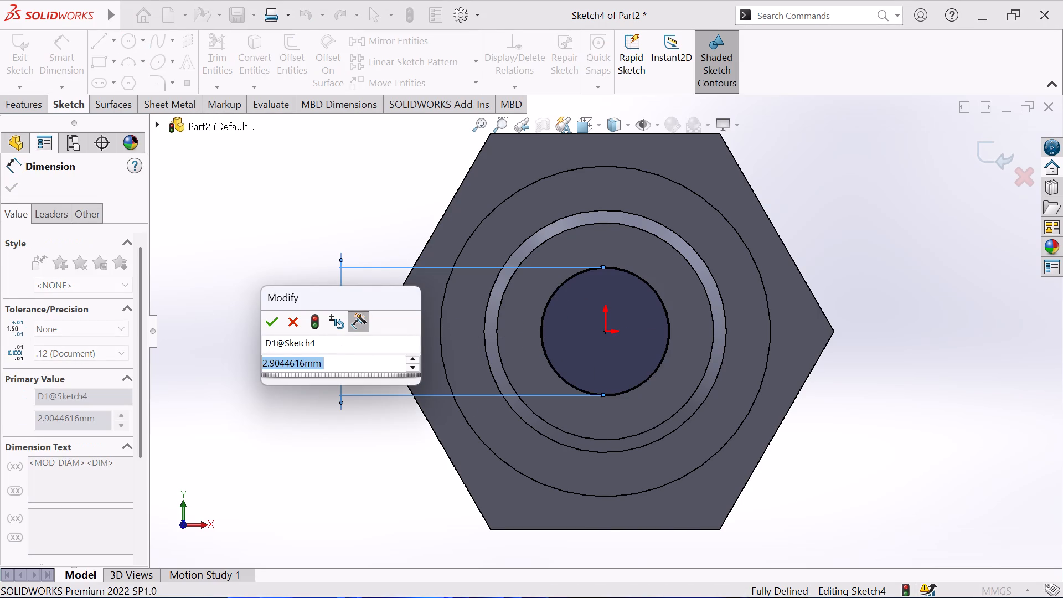
{"action": "type", "text": "2.5"}
{"action": "key", "text": "Return"}
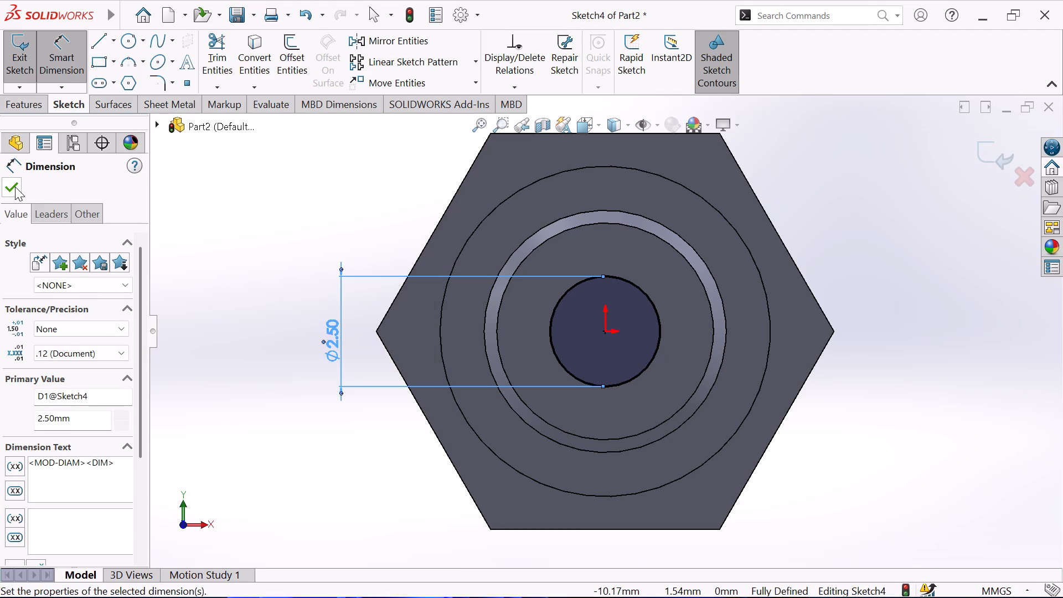
{"action": "left_click", "coordinate": [15, 187]}
{"action": "left_click", "coordinate": [19, 56]}
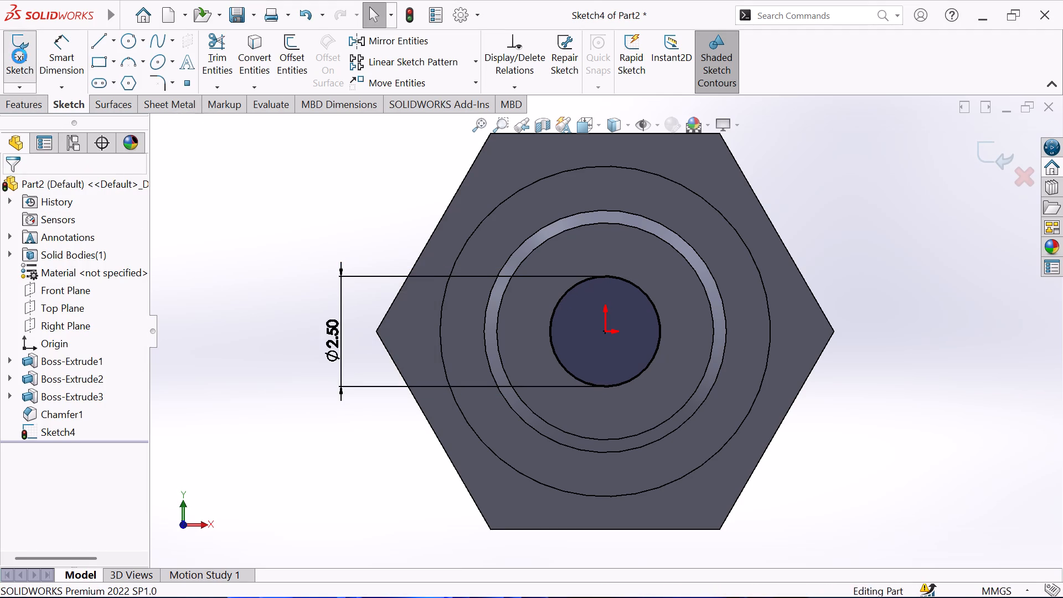
Cut-extrude the 2.5 mm circle into the shank as a blind hole with a depth of 4 mm.
{"action": "left_click", "coordinate": [12, 109]}
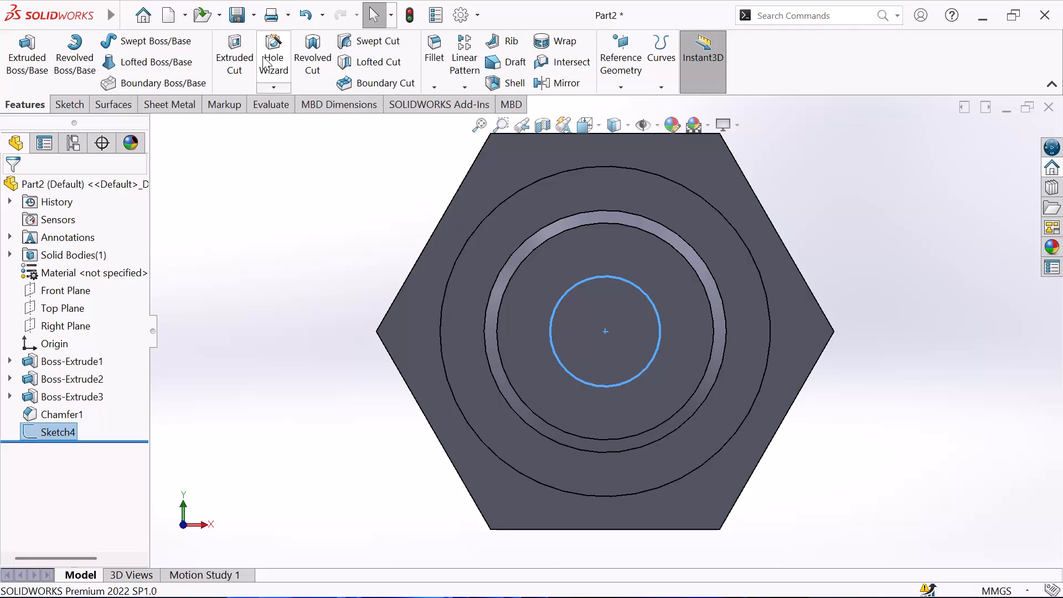
{"action": "left_click", "coordinate": [239, 47]}
{"action": "middle_click_drag", "start_coordinate": [255, 188], "coordinate": [286, 215]}
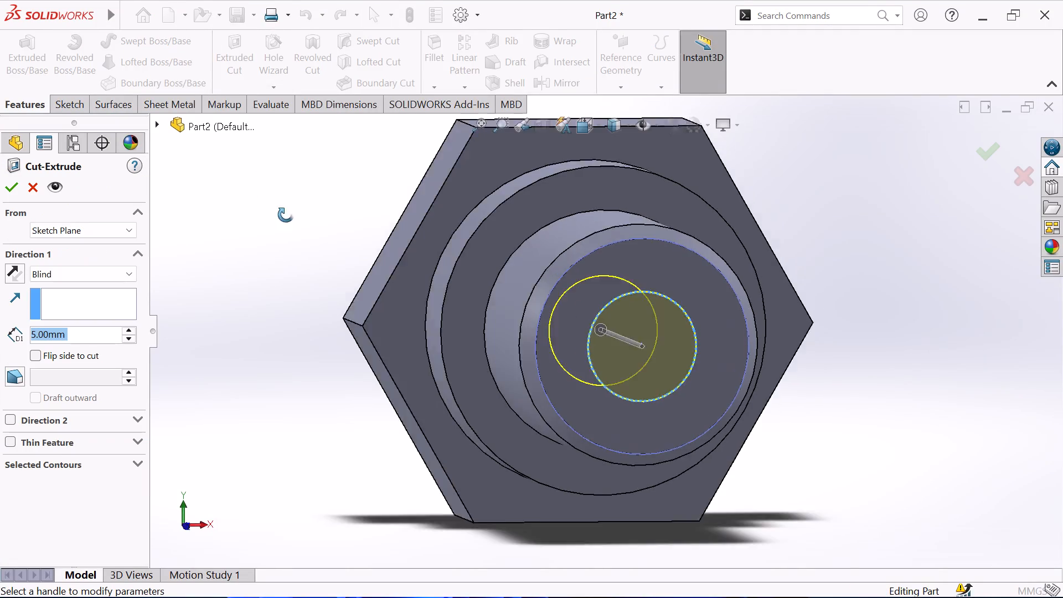
{"action": "middle_click_drag", "start_coordinate": [286, 215], "coordinate": [304, 227]}
{"action": "double_click", "coordinate": [90, 339]}
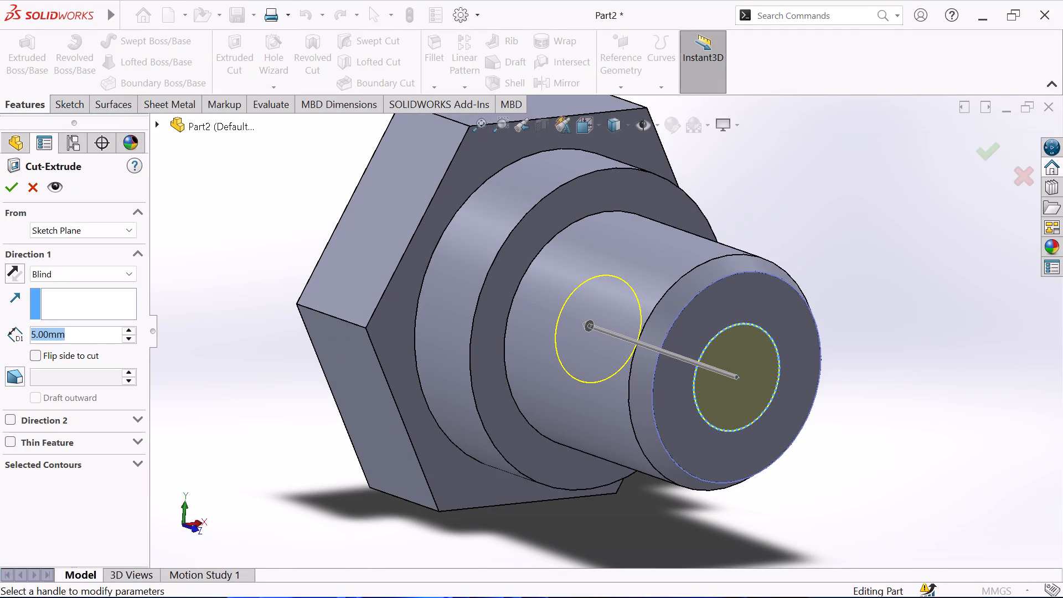
{"action": "key", "text": "4"}
{"action": "key", "text": "Return"}
{"action": "key", "text": "Return"}
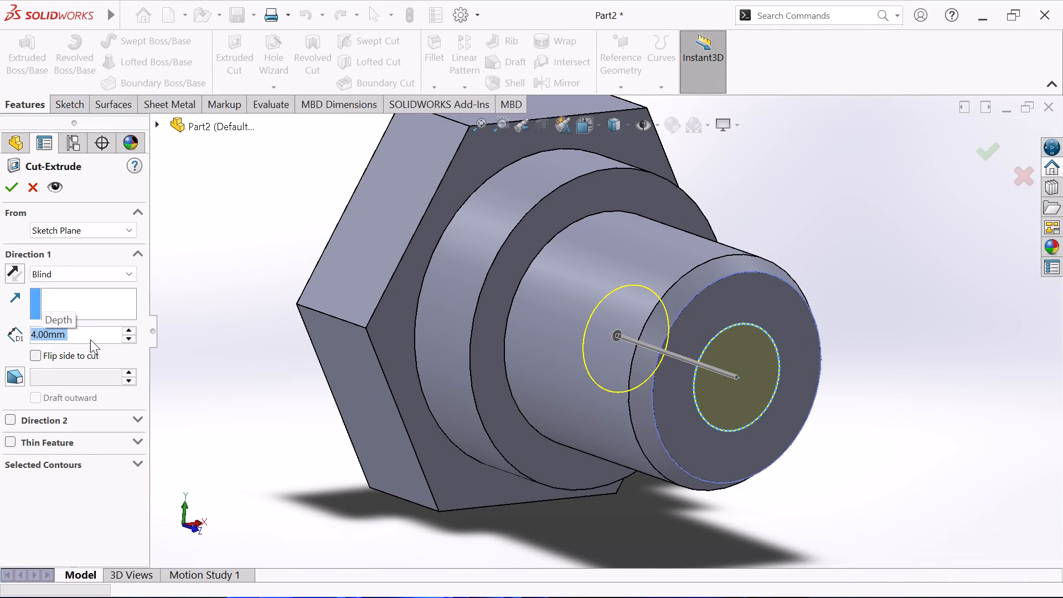
{"action": "key", "text": "Escape"}
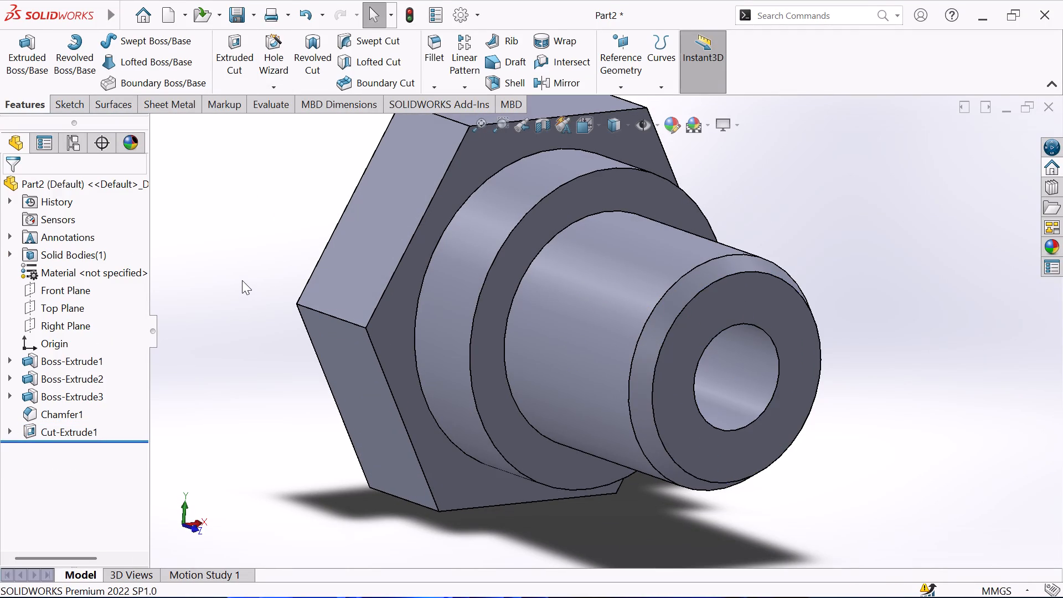
Start a sketch on the hexagonal head's outer face and draw a circle centred on the origin, about 5.7 mm in diameter.
{"action": "scroll", "coordinate": [242, 280], "scroll_direction": "up", "scroll_amount": 1}
{"action": "middle_click_drag", "start_coordinate": [242, 274], "coordinate": [246, 272]}
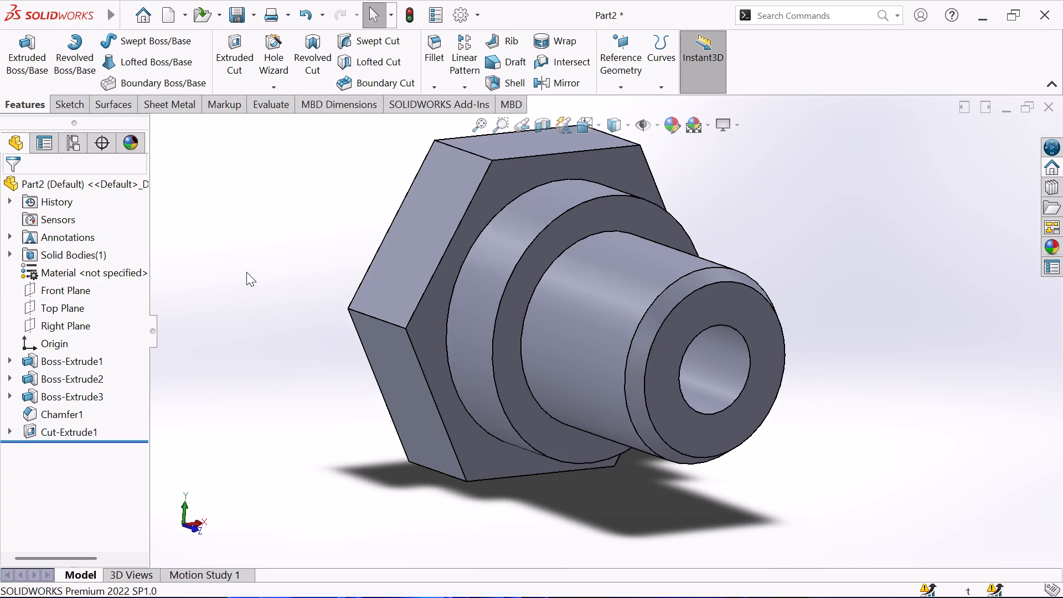
{"action": "middle_click_drag", "start_coordinate": [246, 272], "coordinate": [339, 295]}
{"action": "left_click", "coordinate": [447, 309]}
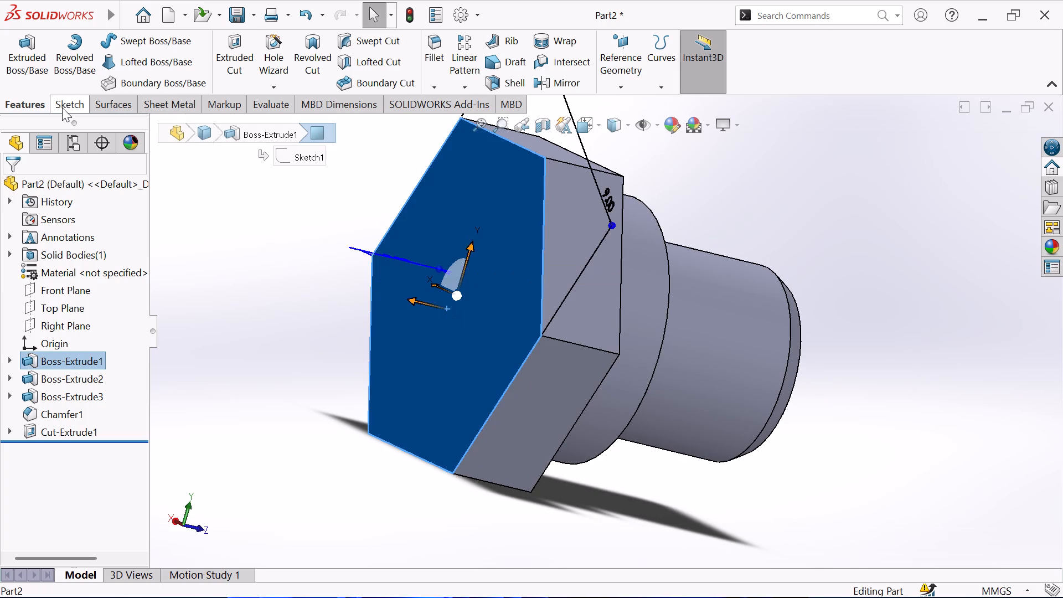
{"action": "left_click", "coordinate": [62, 107]}
{"action": "left_click", "coordinate": [30, 59]}
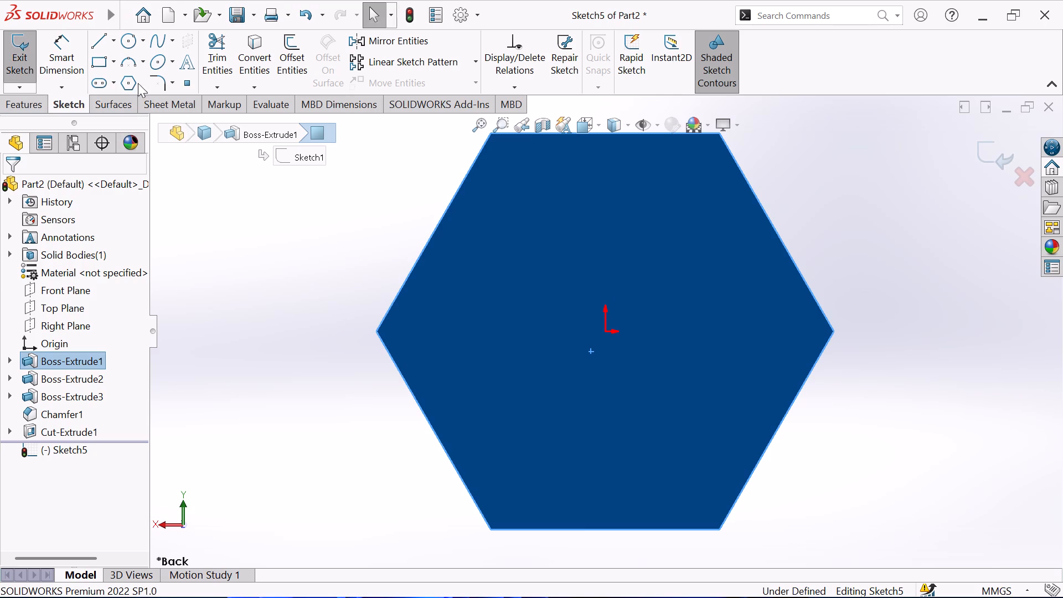
{"action": "left_click", "coordinate": [131, 44]}
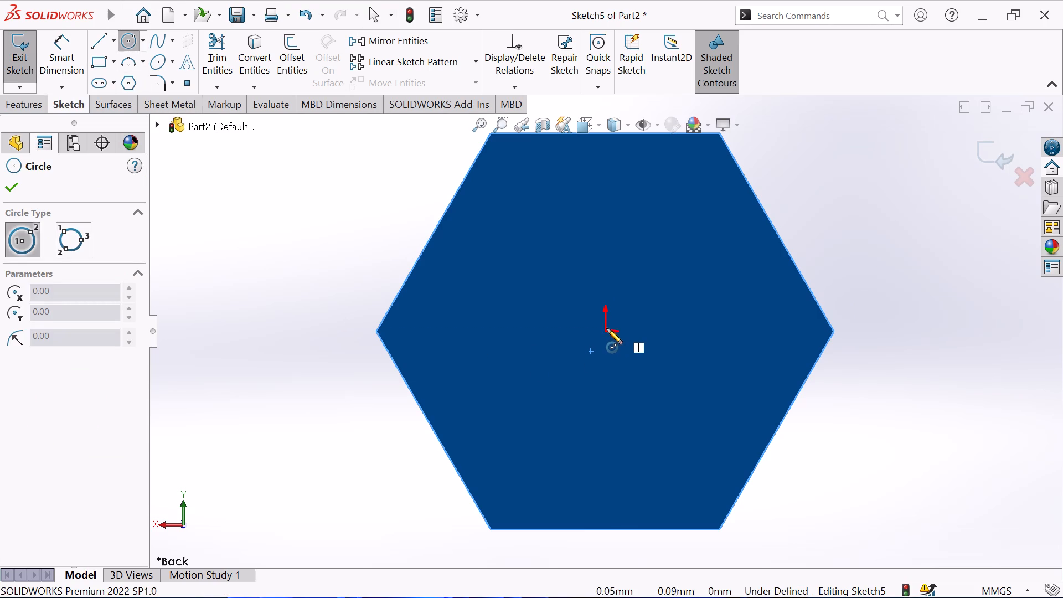
{"action": "left_click", "coordinate": [606, 333]}
{"action": "left_click", "coordinate": [604, 207]}
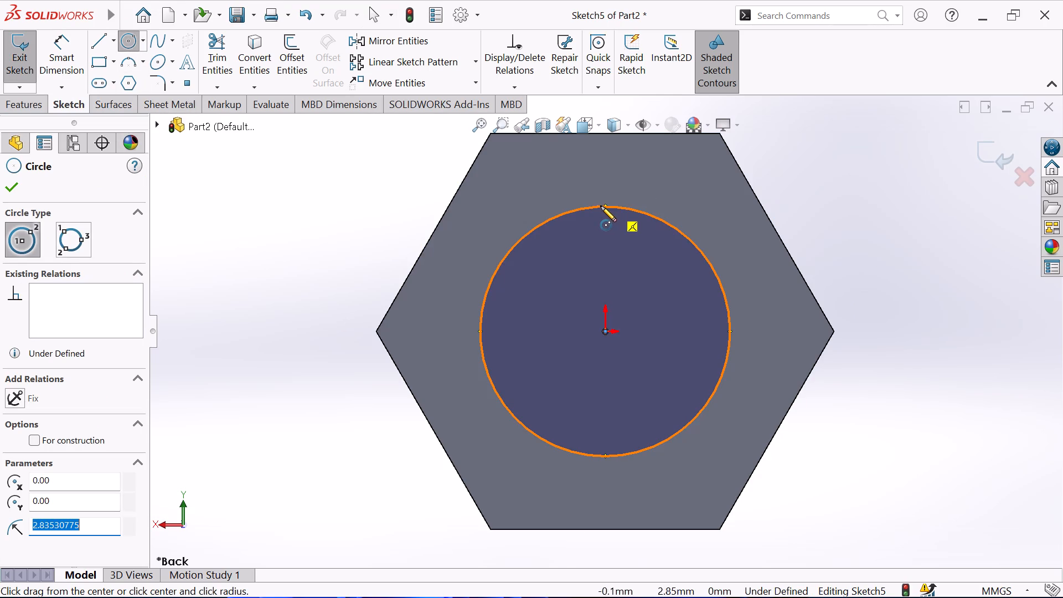
{"action": "left_click", "coordinate": [22, 184]}
{"action": "left_click", "coordinate": [7, 185]}
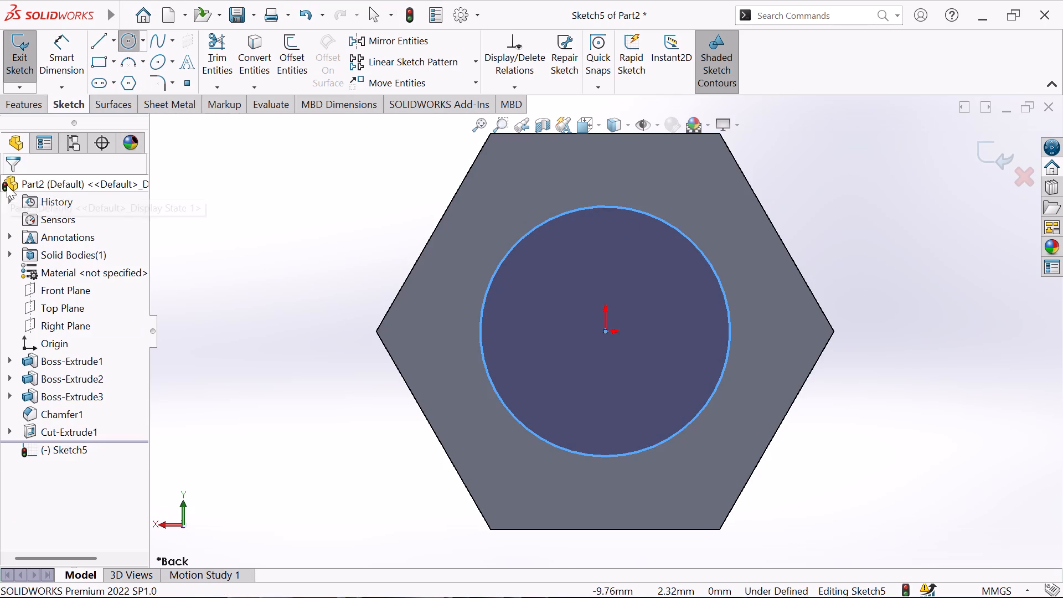
Dimension the head-face circle's diameter as 7.5 mm and exit the sketch.
{"action": "left_click", "coordinate": [62, 59]}
{"action": "left_click", "coordinate": [492, 278]}
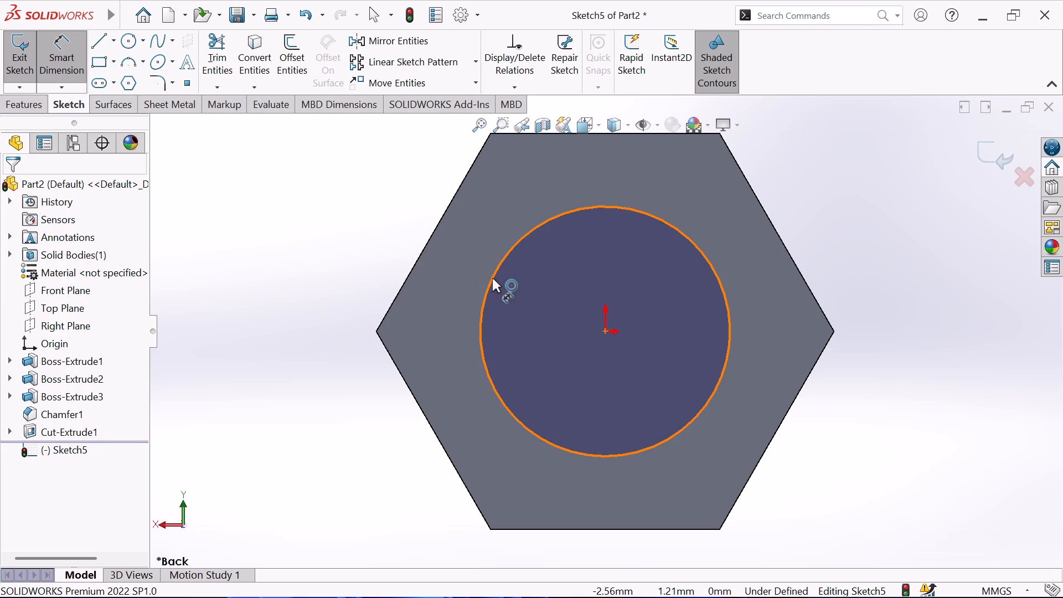
{"action": "left_click", "coordinate": [267, 300]}
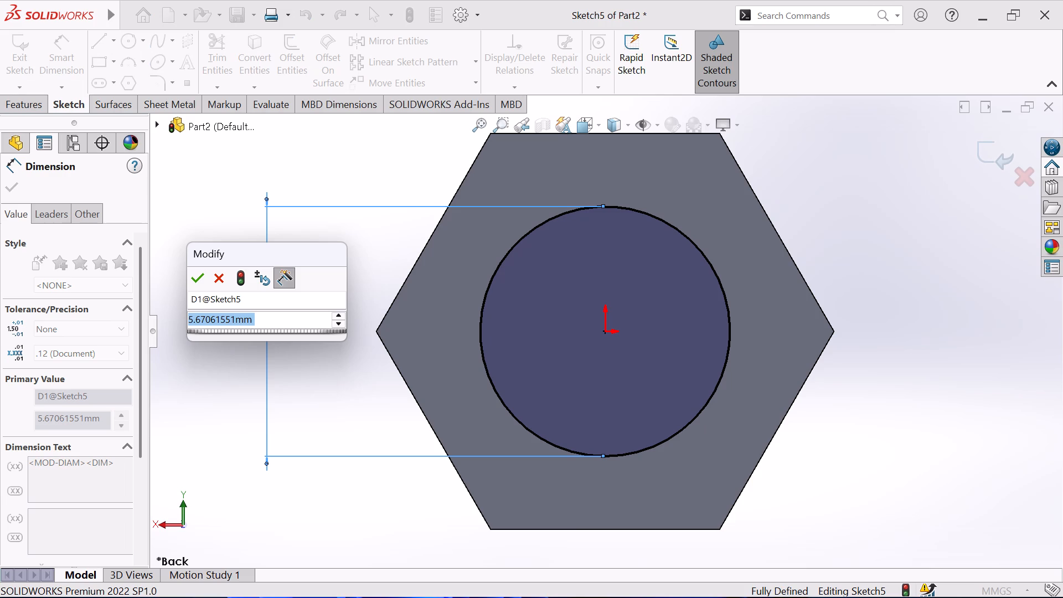
{"action": "type", "text": "3."}
{"action": "type", "text": "75"}
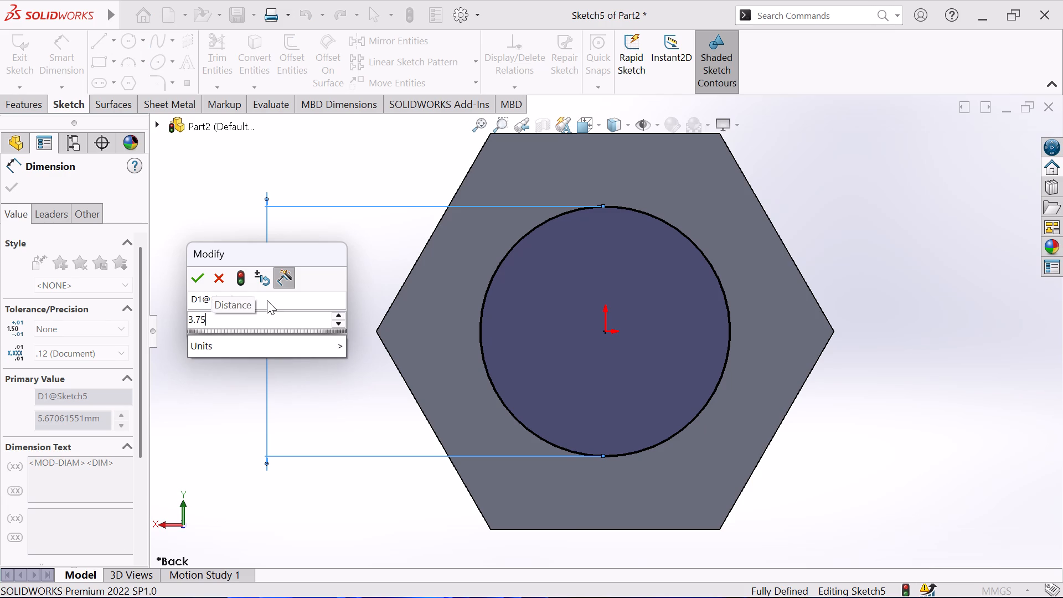
{"action": "key", "text": "shift+asterisk"}
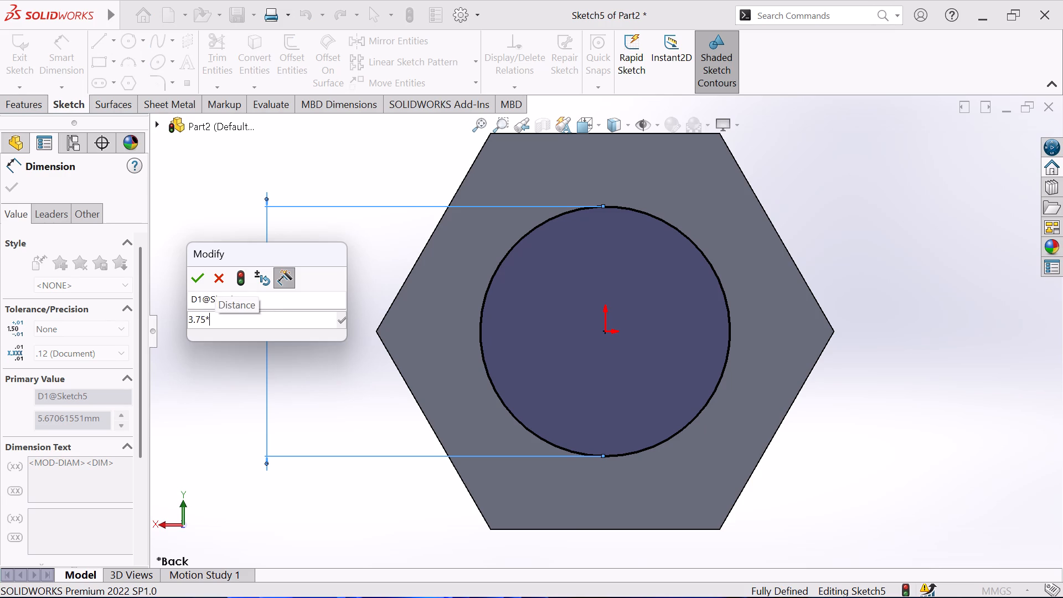
{"action": "key", "text": "2"}
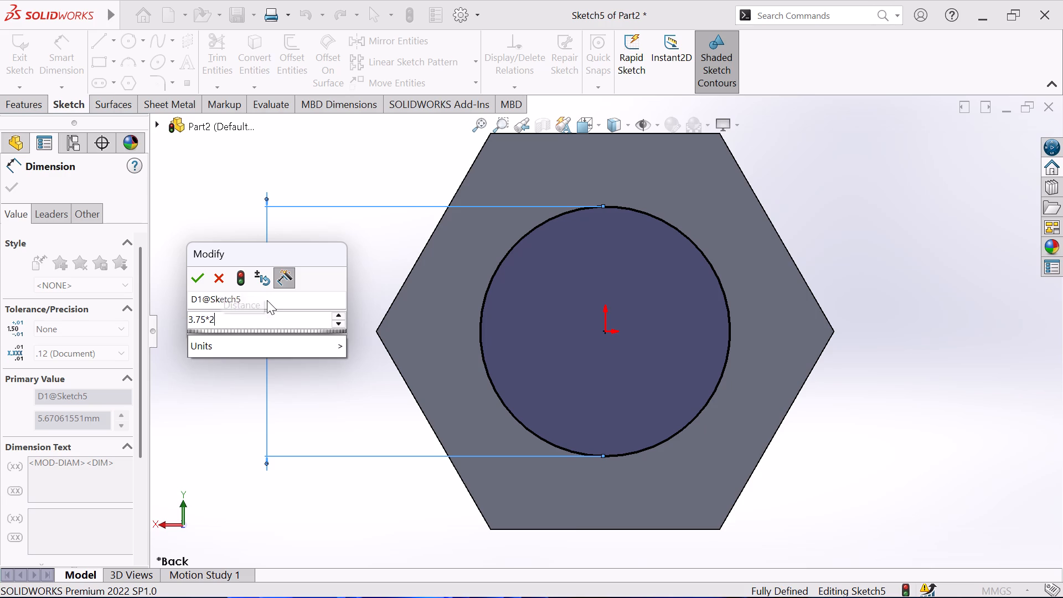
{"action": "key", "text": "Return"}
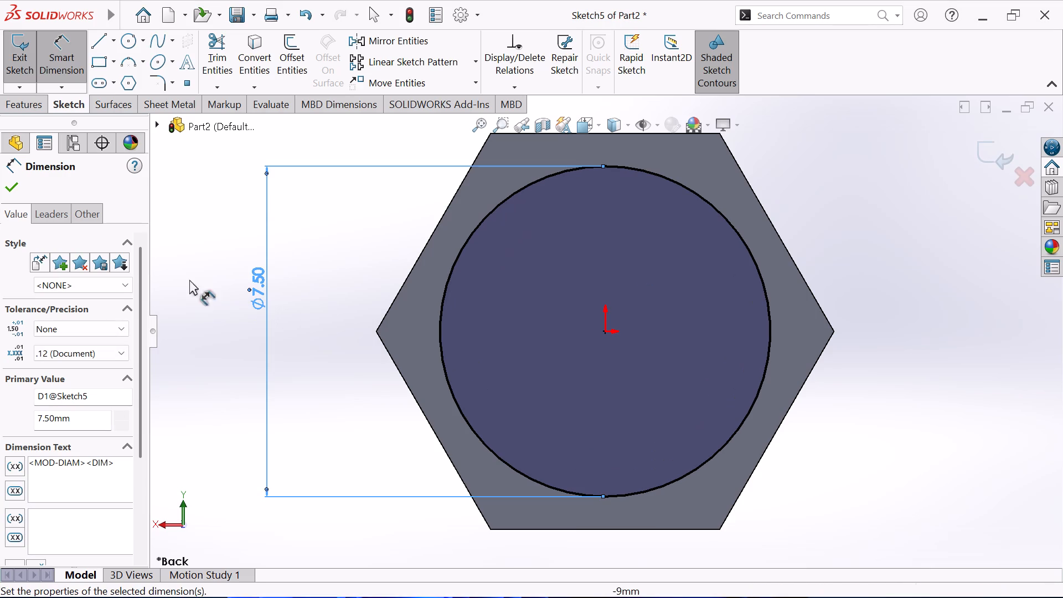
{"action": "left_click", "coordinate": [17, 184]}
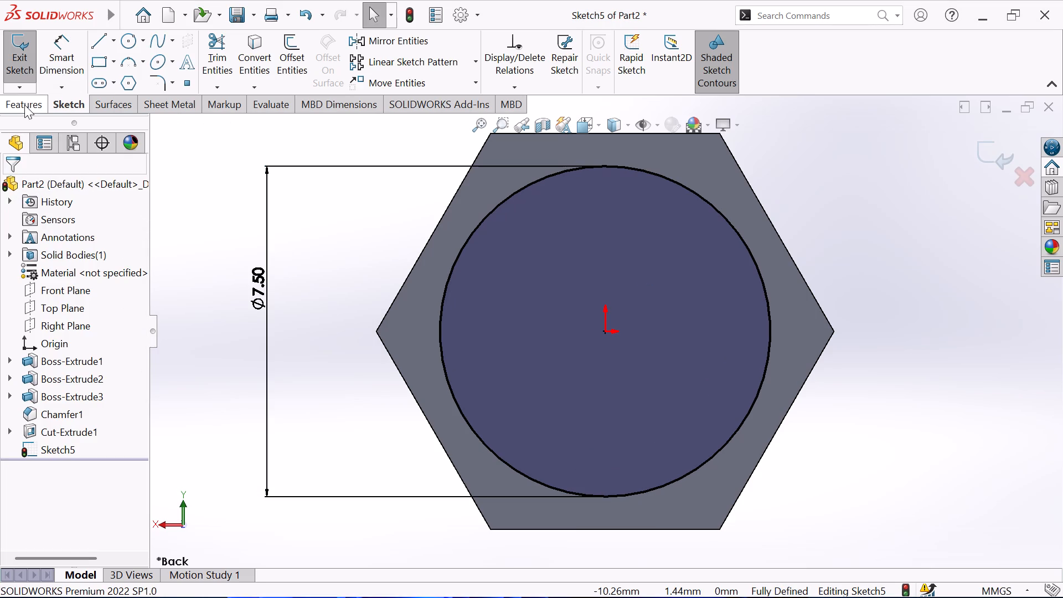
{"action": "left_click", "coordinate": [7, 55]}
Extrude the 7.5 mm circle outward from the hexagonal head as a blind, merged boss with a depth of 3 mm.
{"action": "left_click", "coordinate": [22, 100]}
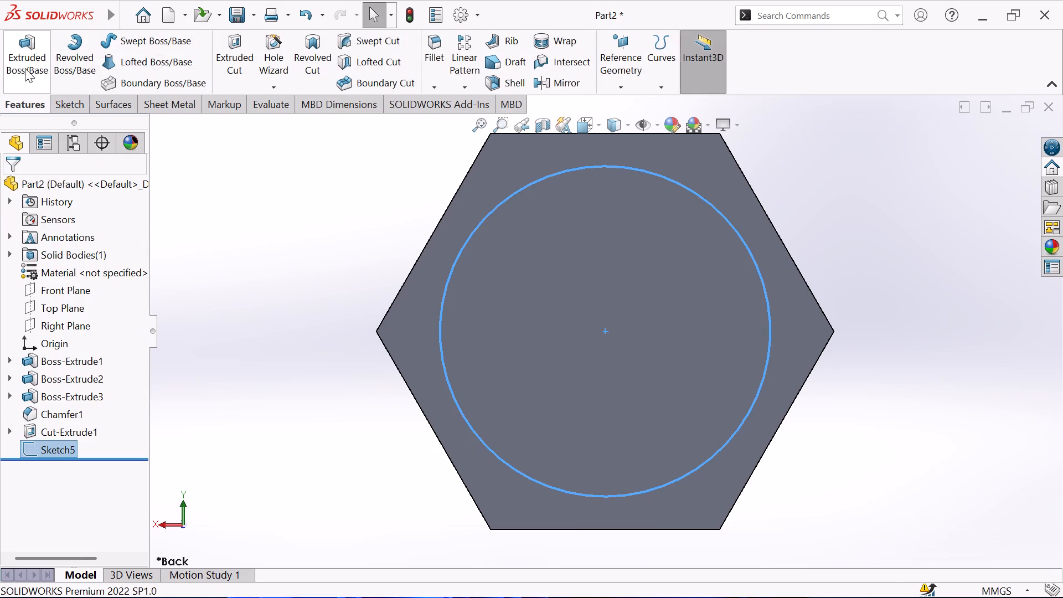
{"action": "left_click", "coordinate": [23, 64]}
{"action": "middle_click_drag", "start_coordinate": [898, 218], "coordinate": [863, 249]}
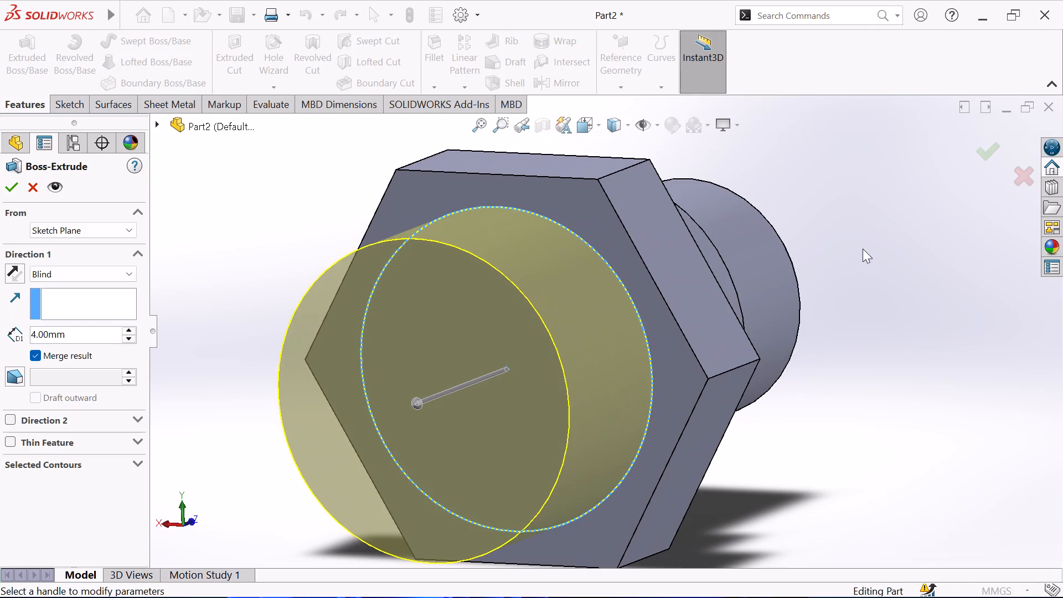
{"action": "scroll", "coordinate": [585, 309], "scroll_direction": "up", "scroll_amount": 2}
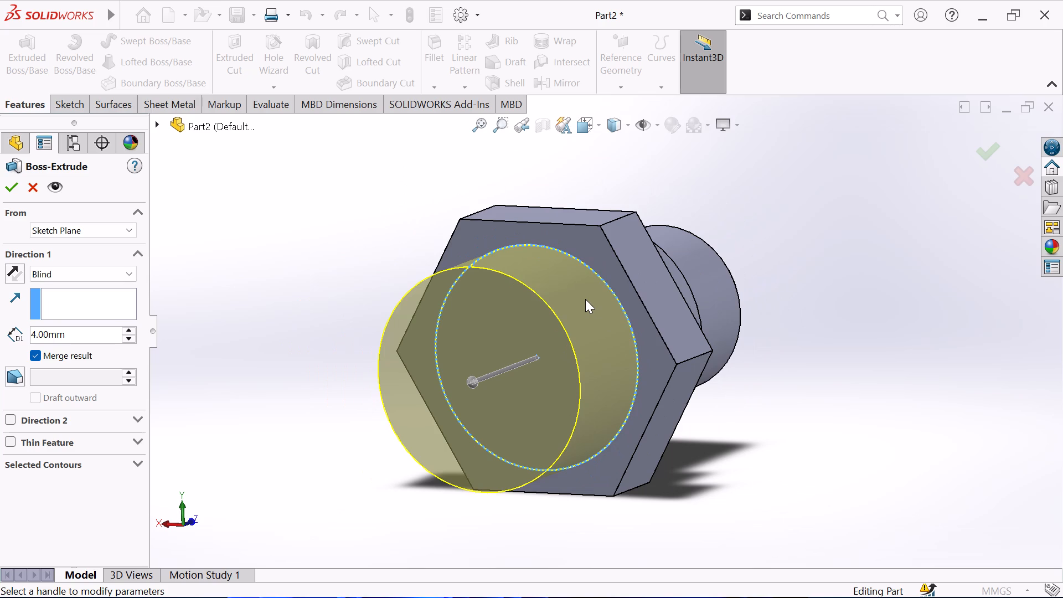
{"action": "double_click", "coordinate": [104, 329]}
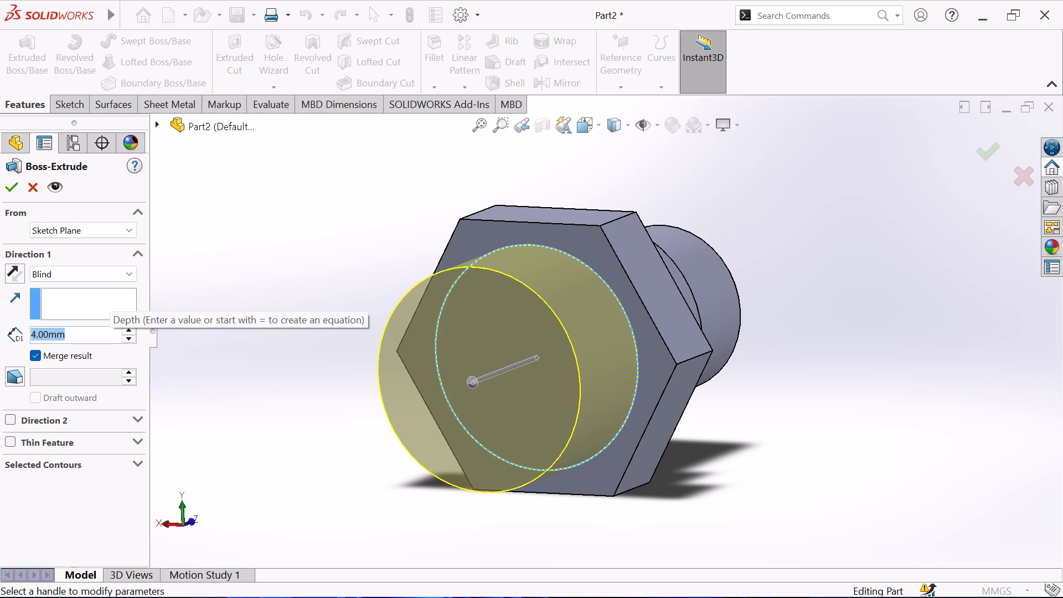
{"action": "key", "text": "3"}
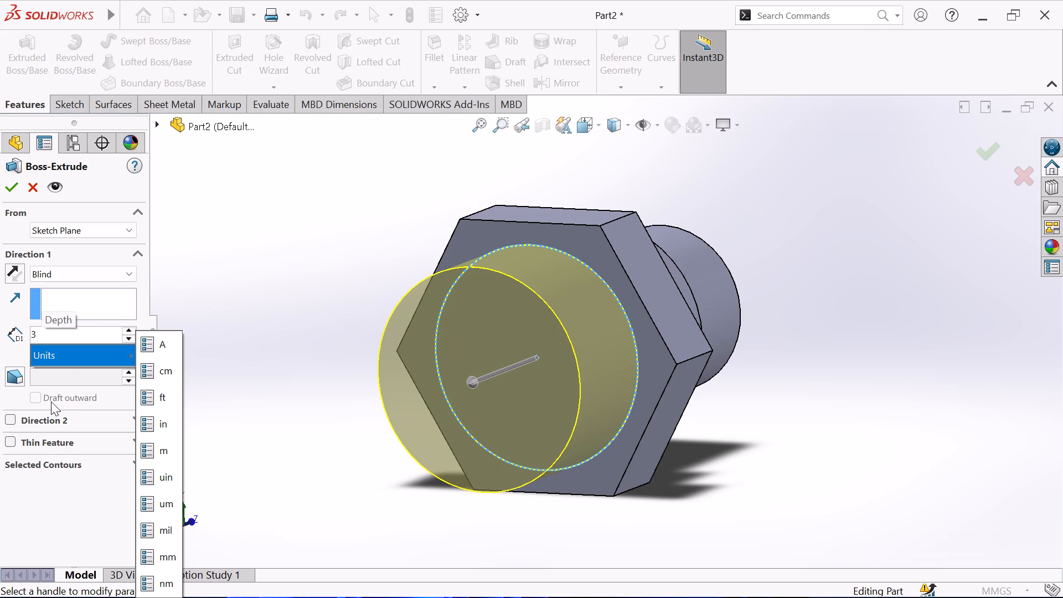
{"action": "double_click", "coordinate": [56, 378]}
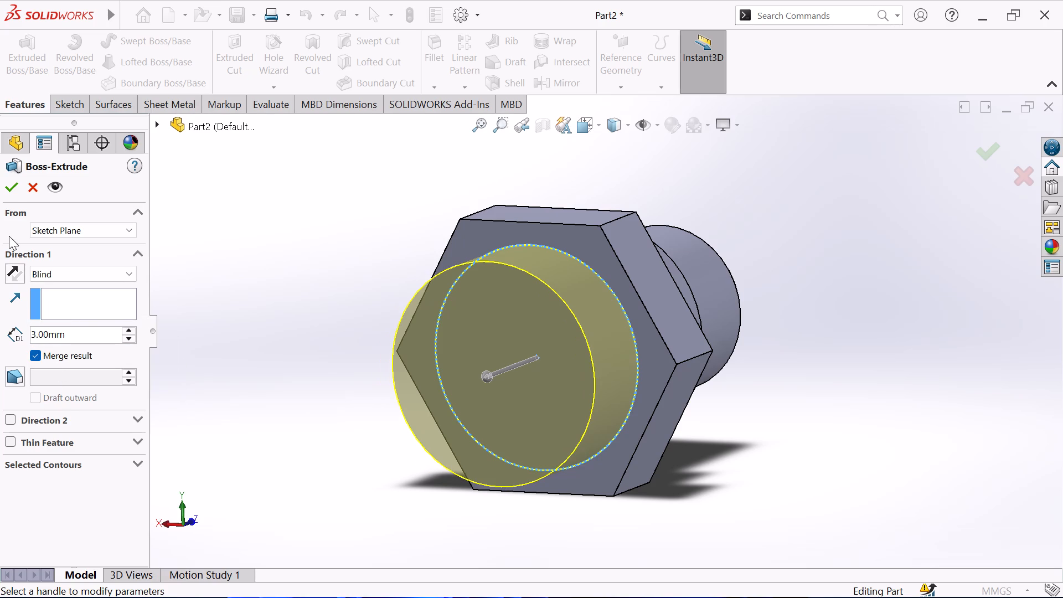
{"action": "left_click", "coordinate": [8, 190]}
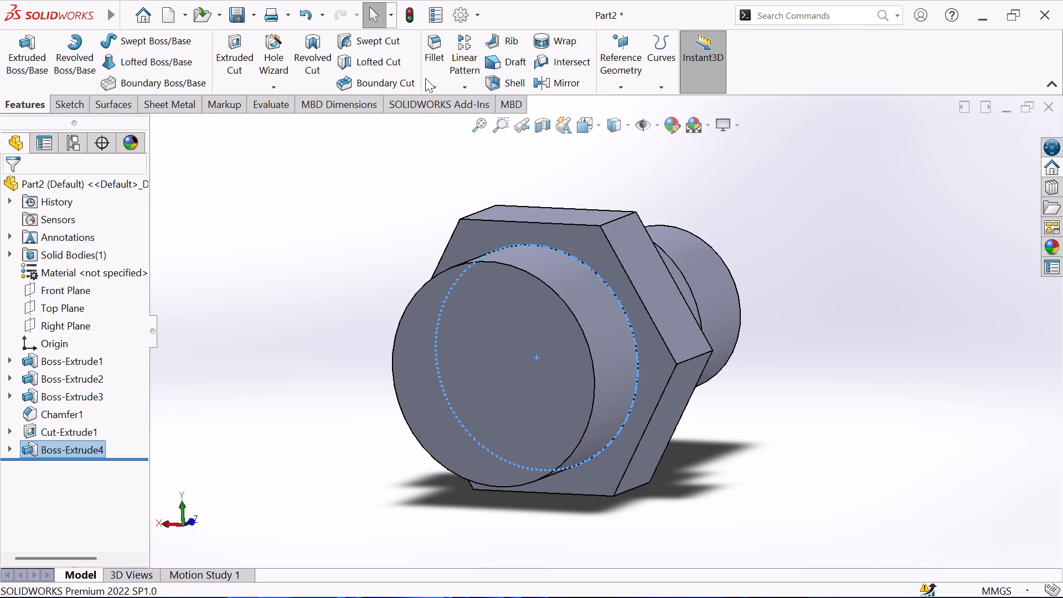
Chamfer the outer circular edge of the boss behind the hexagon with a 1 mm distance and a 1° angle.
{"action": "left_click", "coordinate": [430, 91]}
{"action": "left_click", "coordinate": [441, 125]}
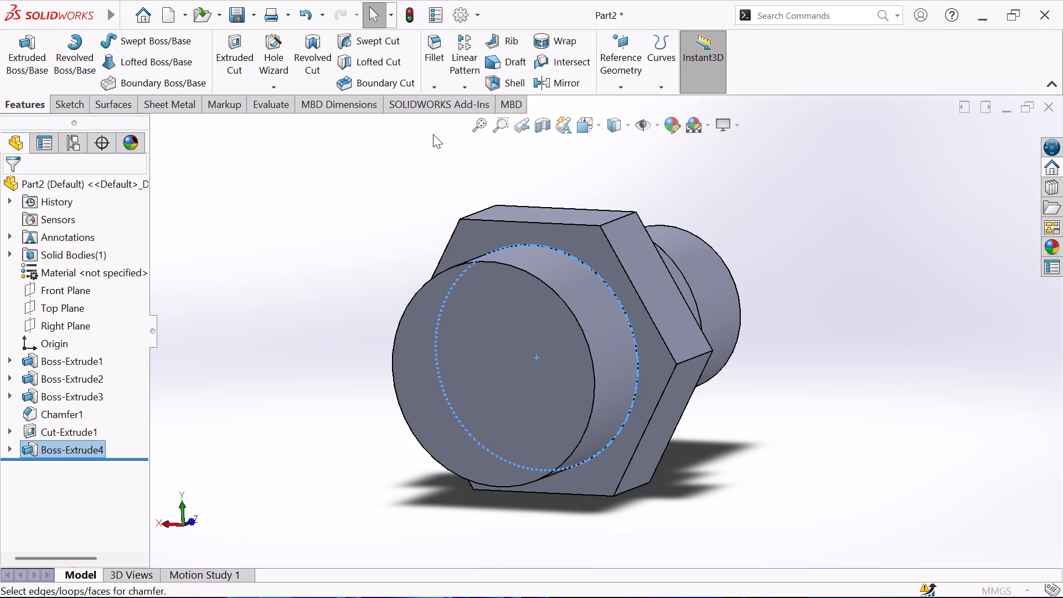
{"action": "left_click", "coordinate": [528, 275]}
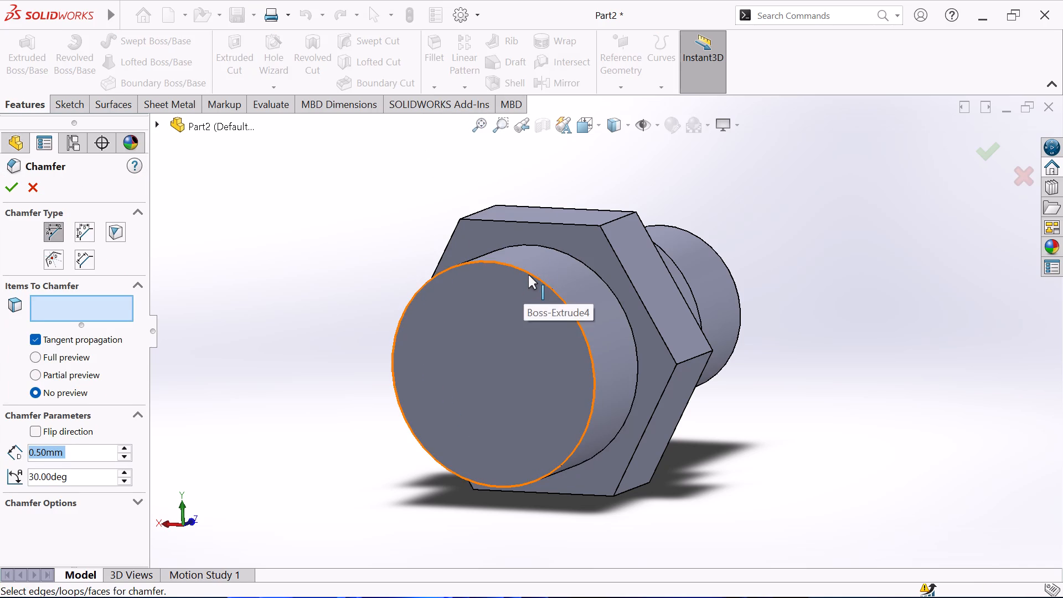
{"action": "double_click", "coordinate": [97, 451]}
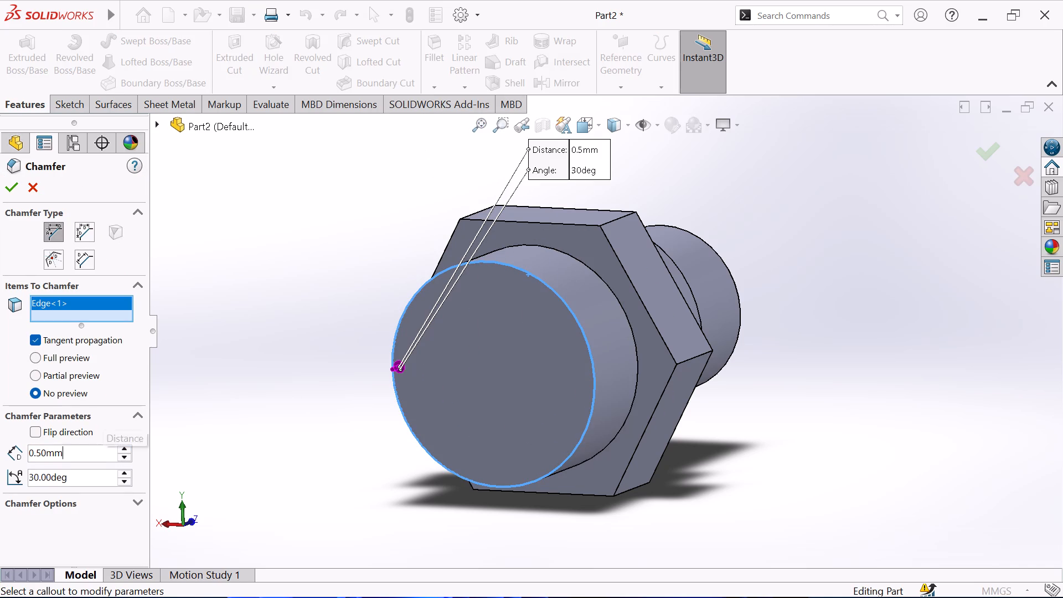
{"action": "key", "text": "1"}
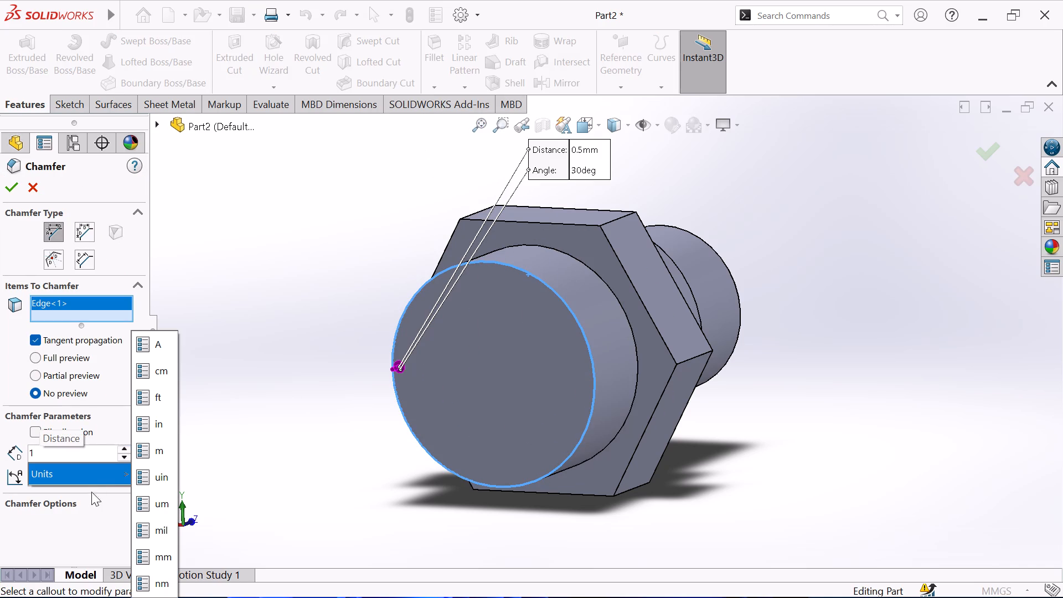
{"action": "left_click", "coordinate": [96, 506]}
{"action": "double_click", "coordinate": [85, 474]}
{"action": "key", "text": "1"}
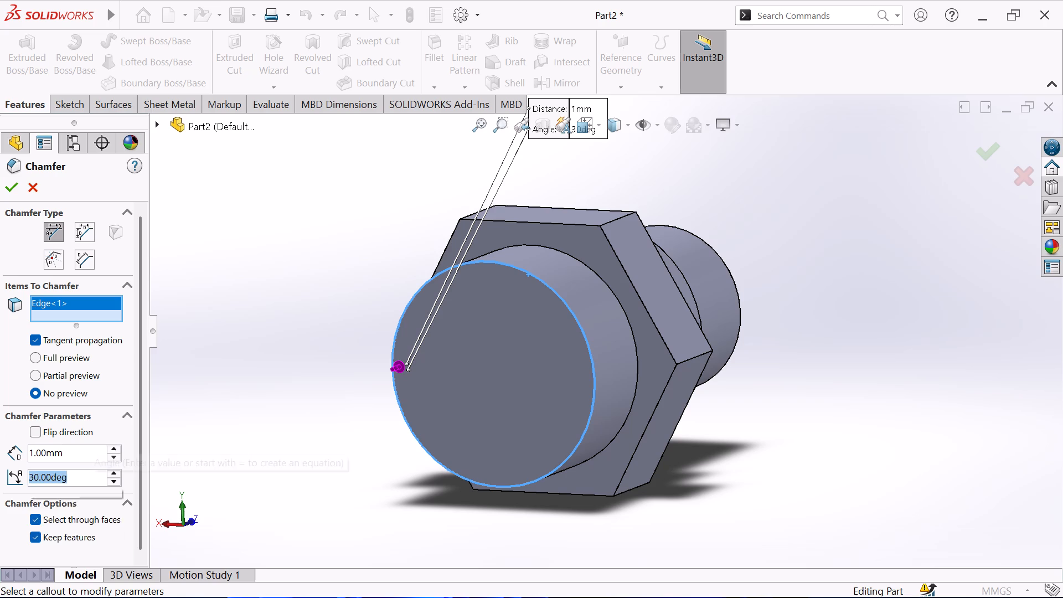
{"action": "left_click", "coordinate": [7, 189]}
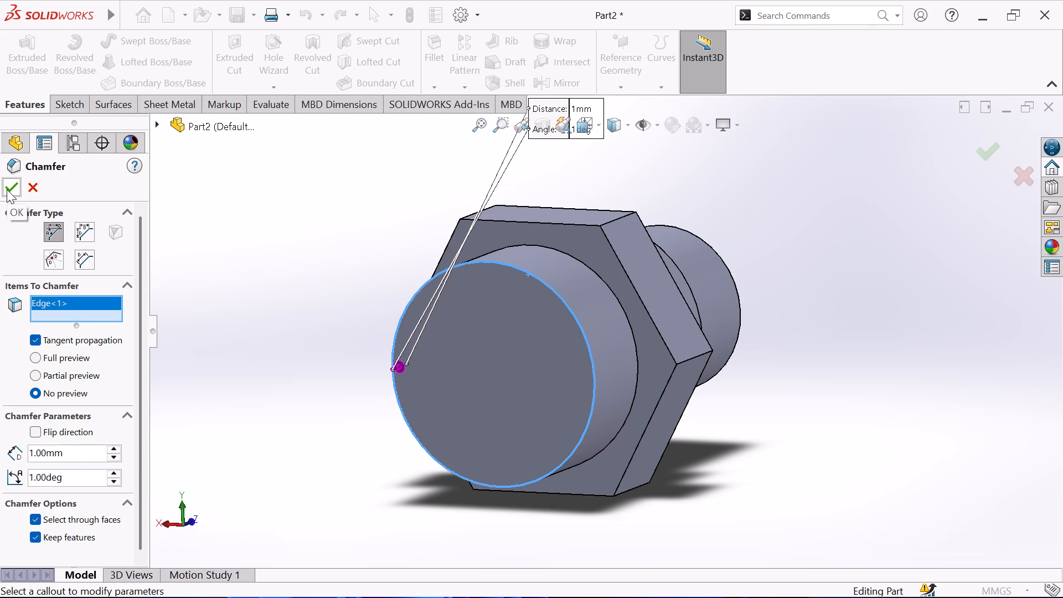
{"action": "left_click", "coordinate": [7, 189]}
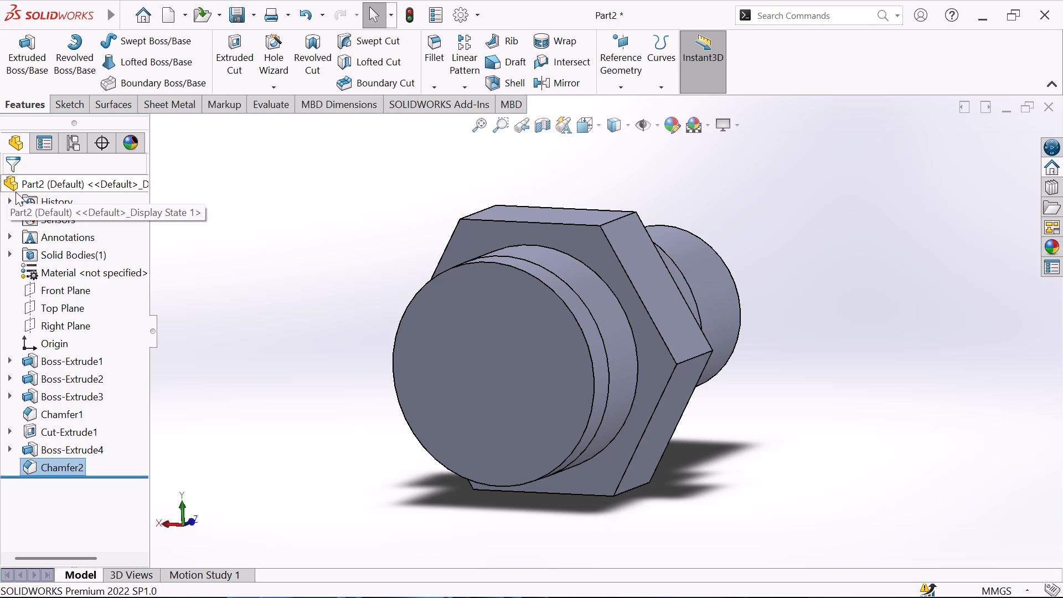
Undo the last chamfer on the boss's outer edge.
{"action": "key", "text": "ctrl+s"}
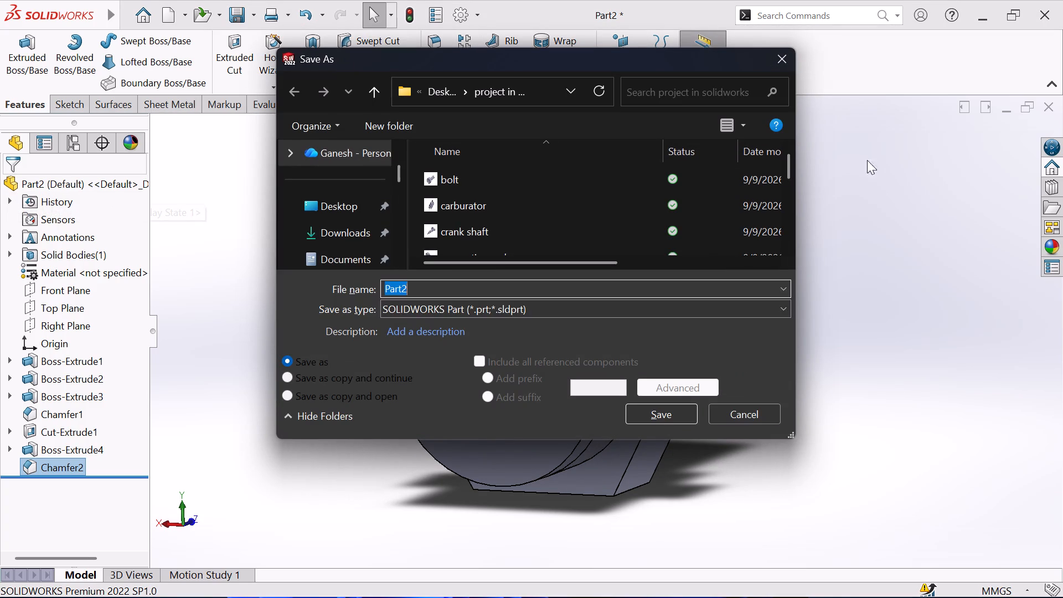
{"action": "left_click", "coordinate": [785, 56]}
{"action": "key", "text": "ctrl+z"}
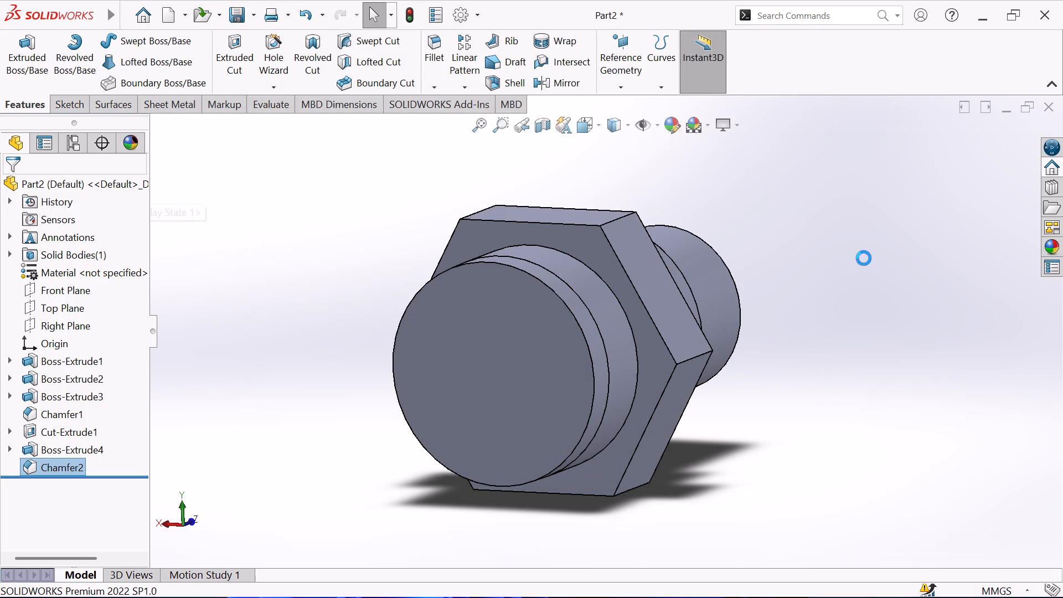
Chamfer the outer circular edge of the boss behind the hexagon with a 1 mm distance and a 30° angle.
{"action": "middle_click_drag", "start_coordinate": [732, 238], "coordinate": [765, 121]}
{"action": "middle_click_drag", "start_coordinate": [814, 303], "coordinate": [803, 179]}
{"action": "scroll", "coordinate": [772, 190], "scroll_direction": "up", "scroll_amount": 2}
{"action": "middle_click_drag", "start_coordinate": [772, 190], "coordinate": [766, 157]}
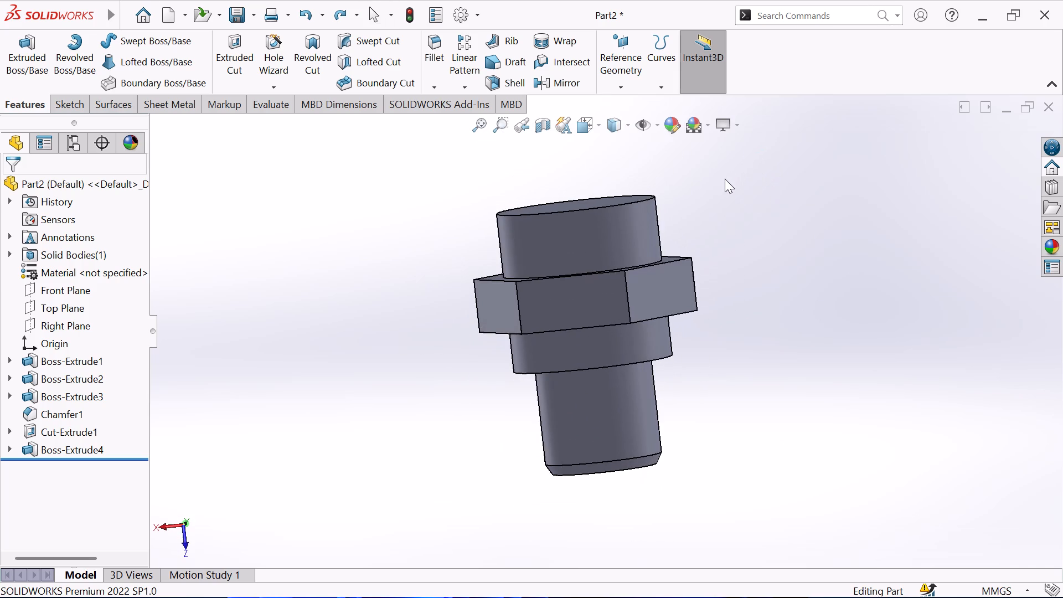
{"action": "scroll", "coordinate": [725, 179], "scroll_direction": "down", "scroll_amount": 1}
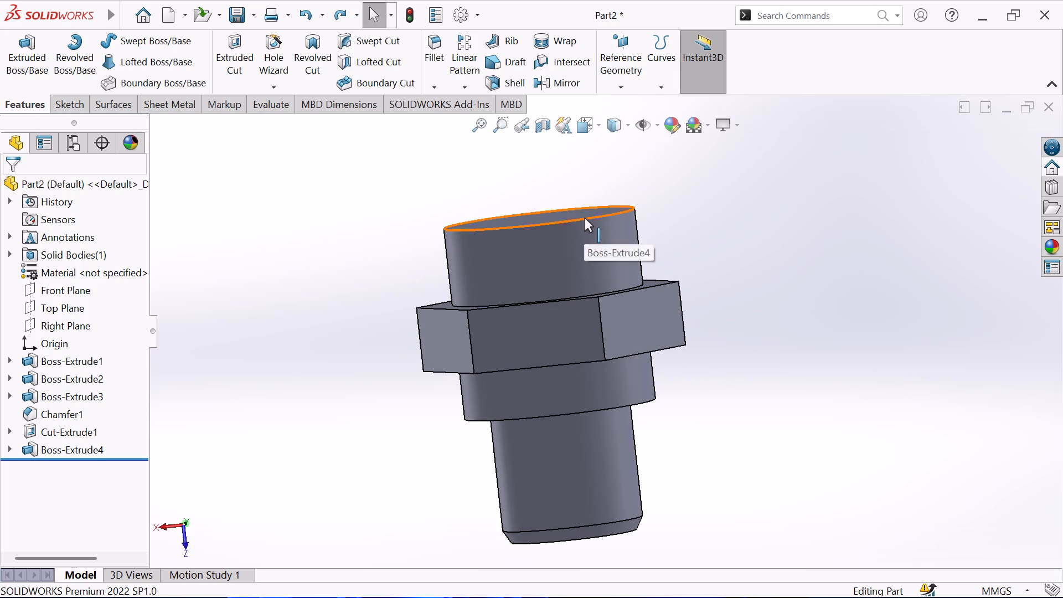
{"action": "left_click", "coordinate": [584, 218]}
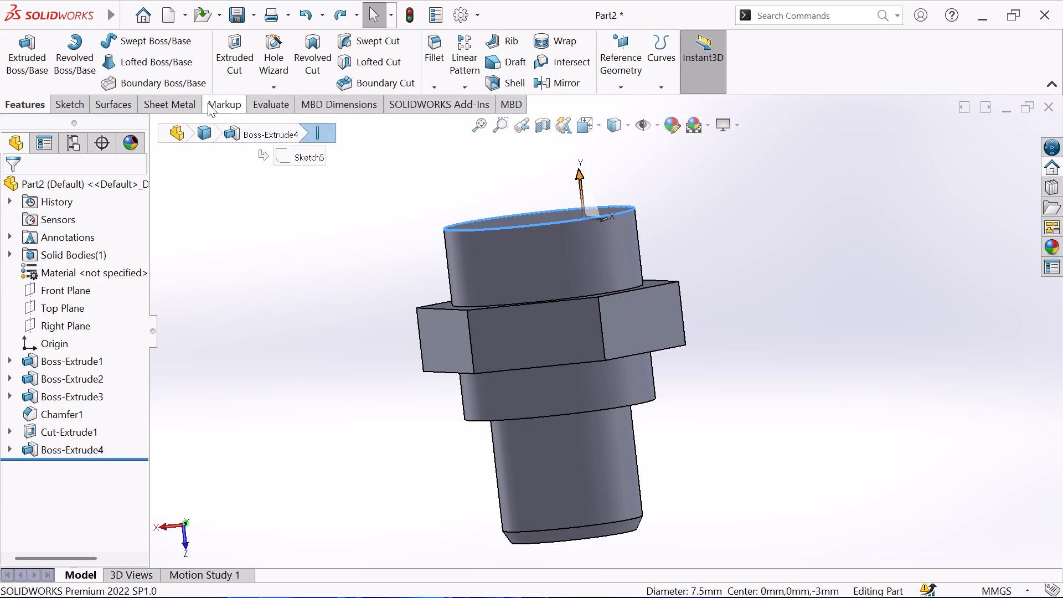
{"action": "left_click", "coordinate": [442, 87]}
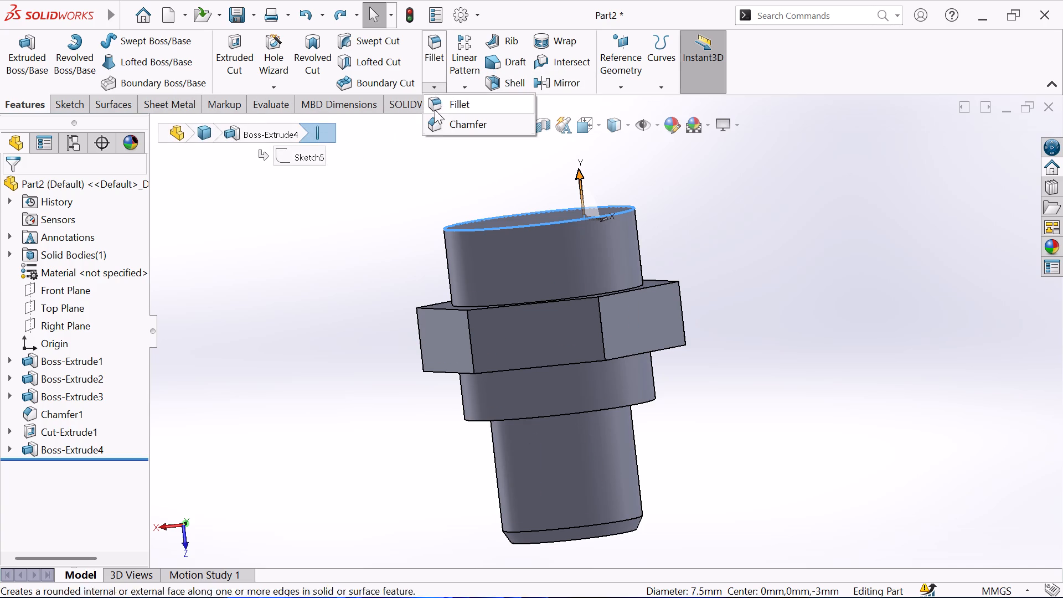
{"action": "left_click", "coordinate": [432, 121]}
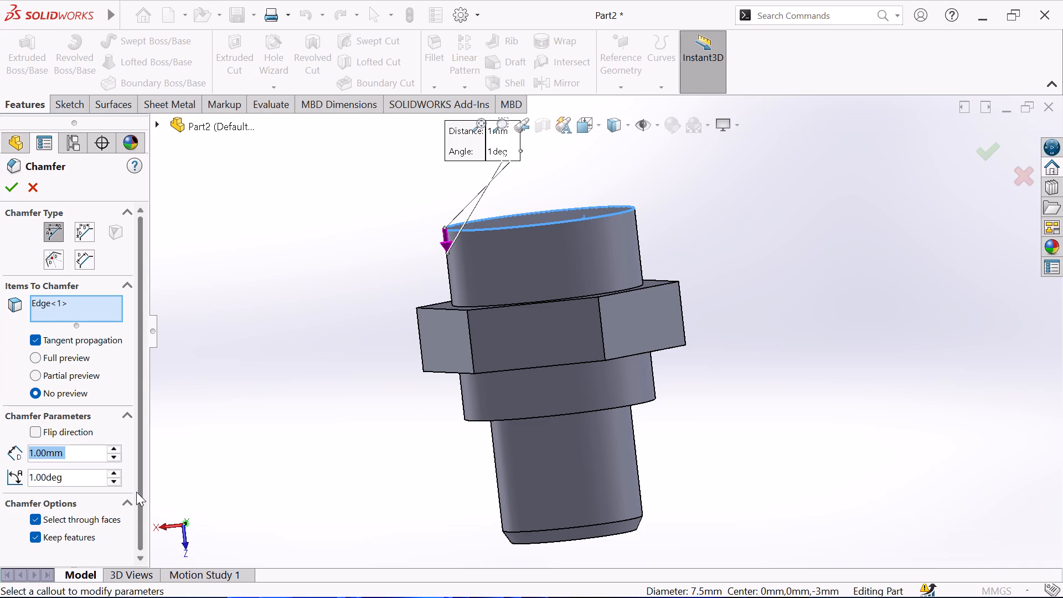
{"action": "left_click", "coordinate": [87, 458]}
{"action": "left_click", "coordinate": [82, 475]}
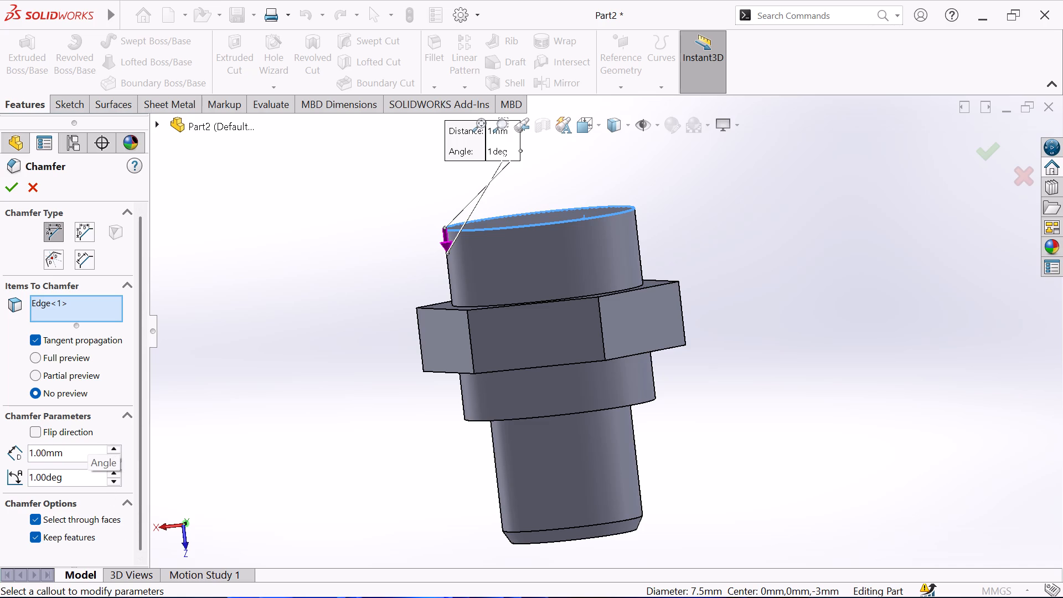
{"action": "double_click", "coordinate": [82, 475]}
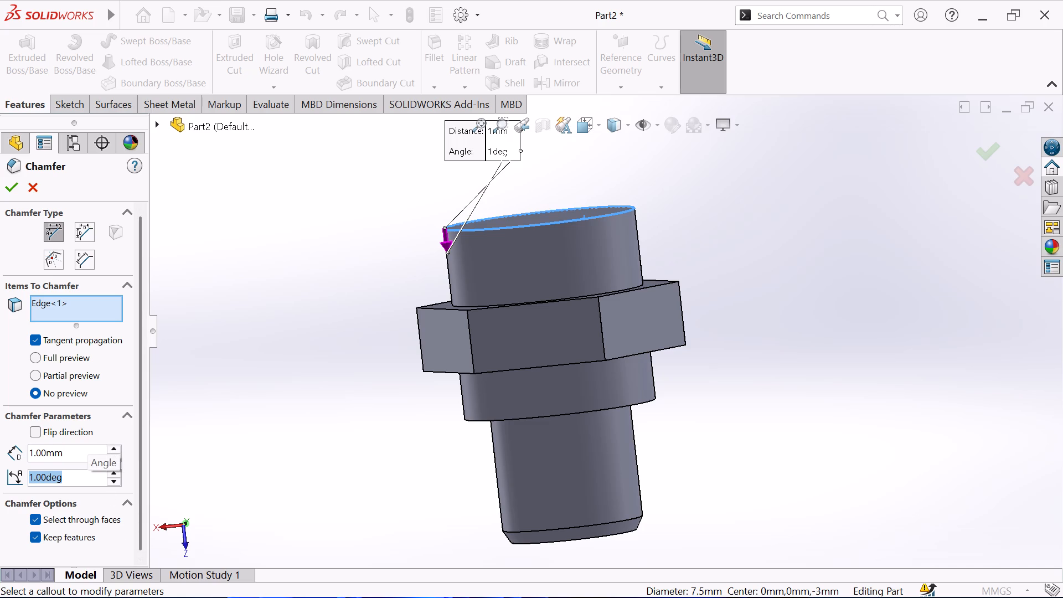
{"action": "type", "text": "30"}
{"action": "left_click", "coordinate": [256, 406]}
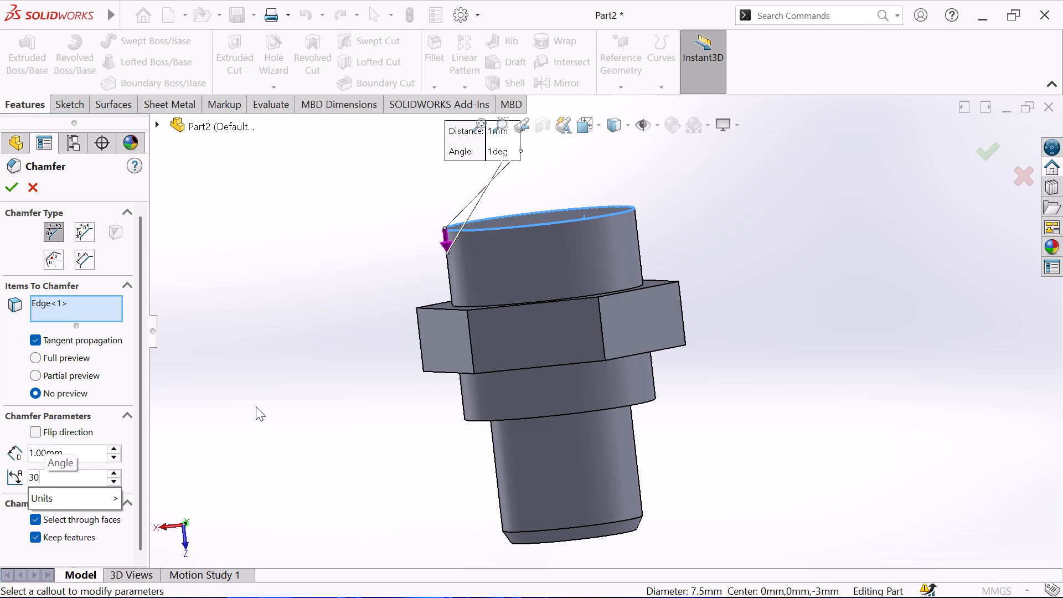
{"action": "left_click", "coordinate": [10, 190]}
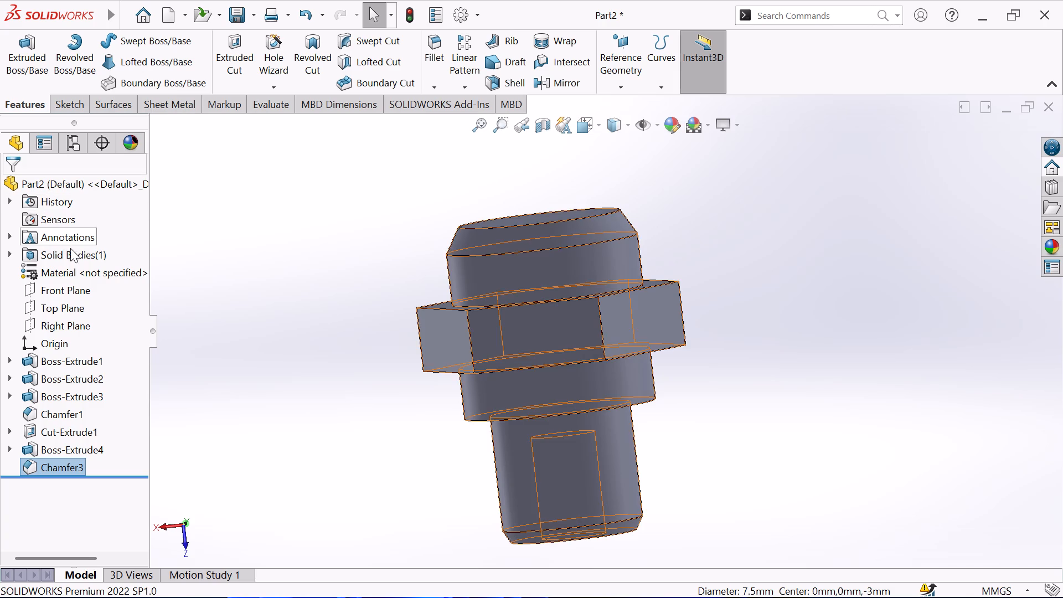
Edit the boss's edge chamfer and set its angle to 45°.
{"action": "left_click", "coordinate": [51, 468]}
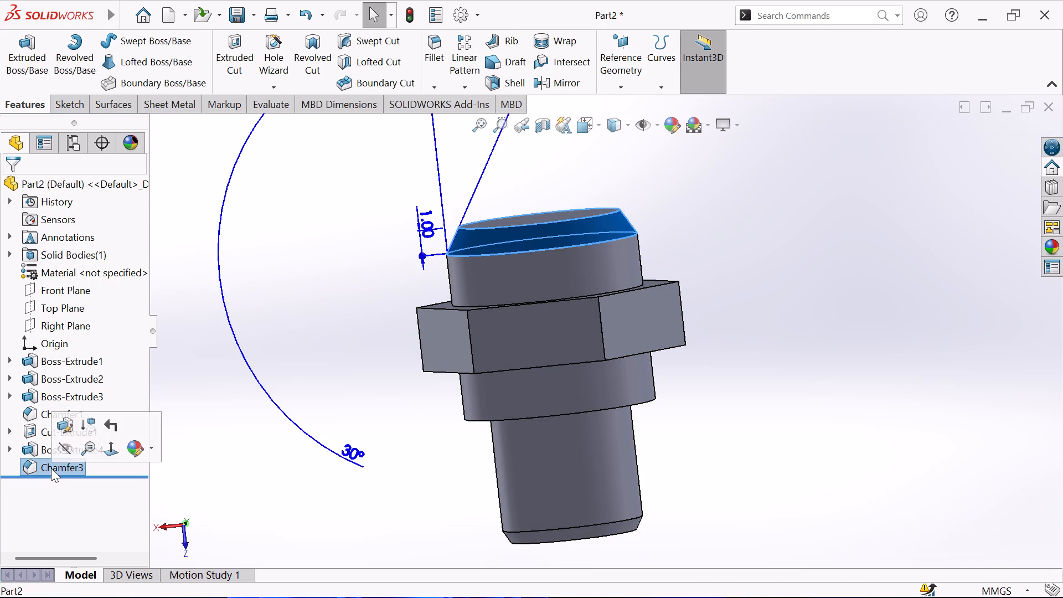
{"action": "left_click", "coordinate": [33, 468]}
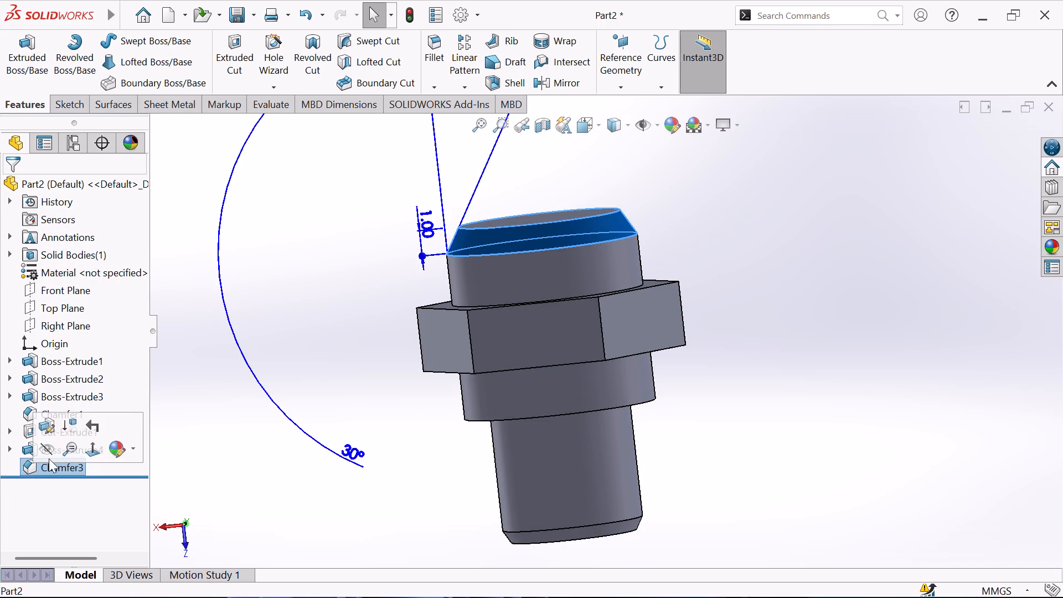
{"action": "left_click", "coordinate": [43, 423]}
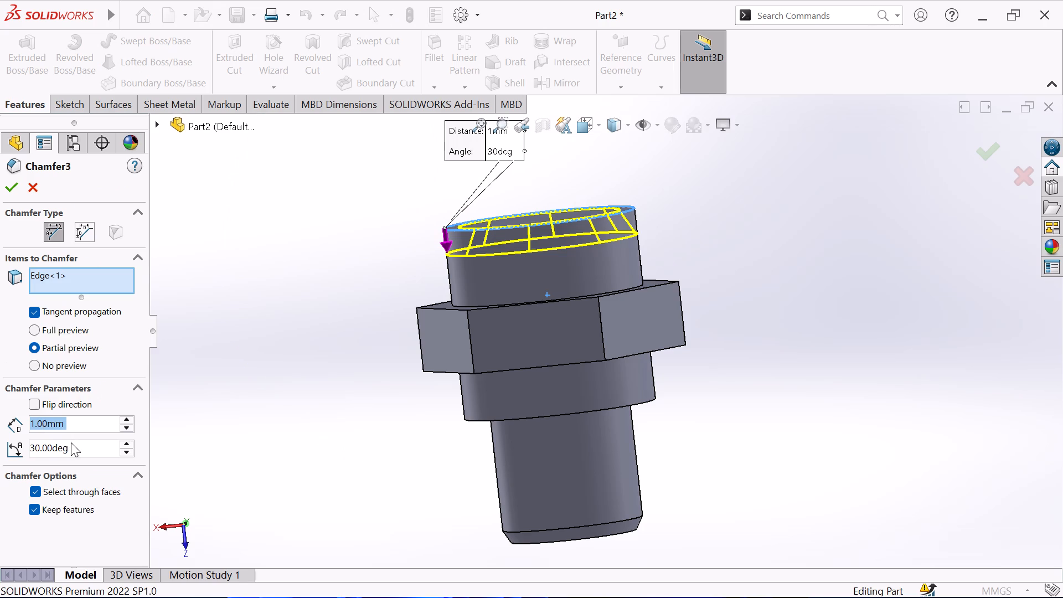
{"action": "double_click", "coordinate": [74, 445]}
{"action": "type", "text": "45"}
{"action": "key", "text": "Return"}
{"action": "key", "text": "Return"}
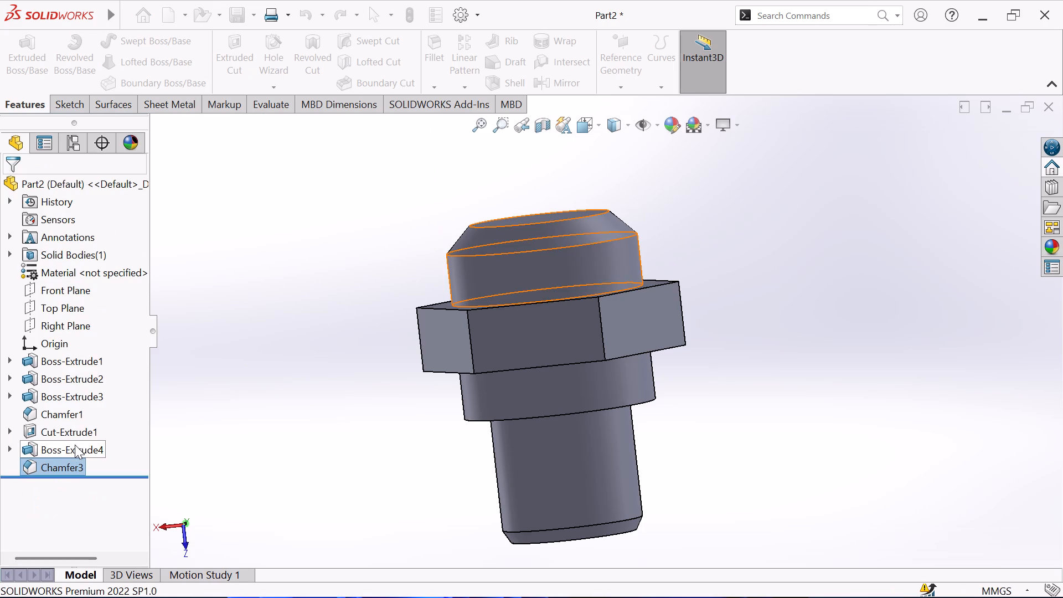
{"action": "key", "text": "Escape"}
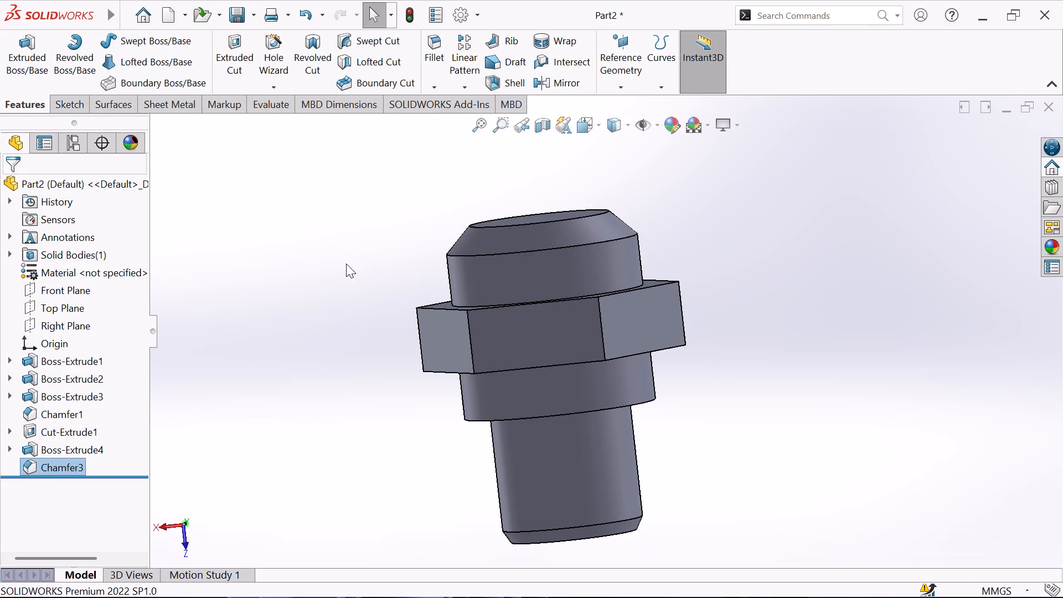
Start a sketch on the flat end face of the chamfered boss.
{"action": "scroll", "coordinate": [340, 229], "scroll_direction": "up", "scroll_amount": 1}
{"action": "middle_click_drag", "start_coordinate": [340, 229], "coordinate": [362, 296]}
{"action": "left_click", "coordinate": [574, 251]}
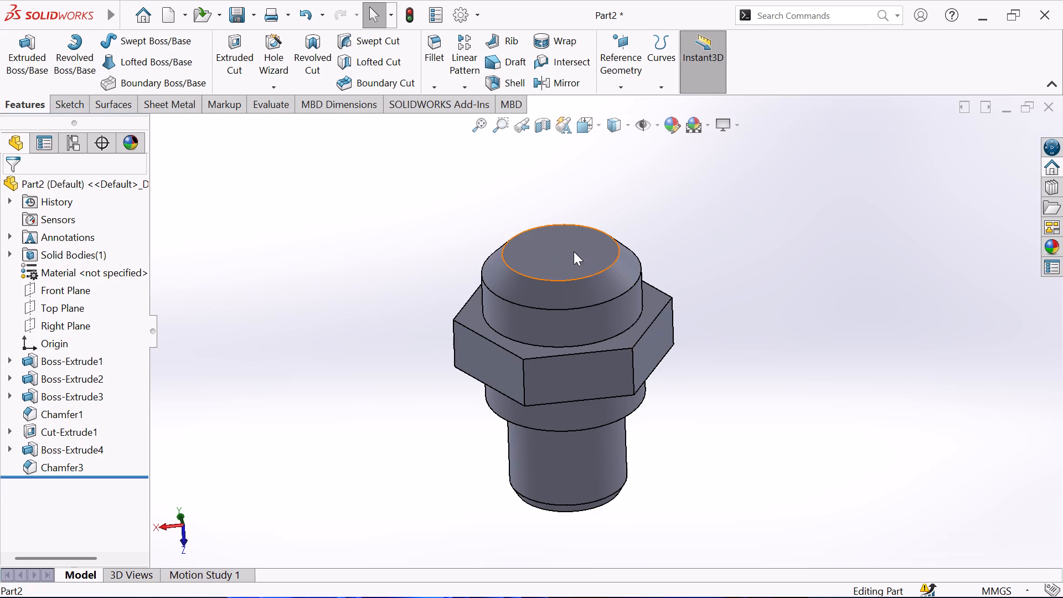
{"action": "left_click", "coordinate": [70, 101]}
{"action": "left_click", "coordinate": [20, 47]}
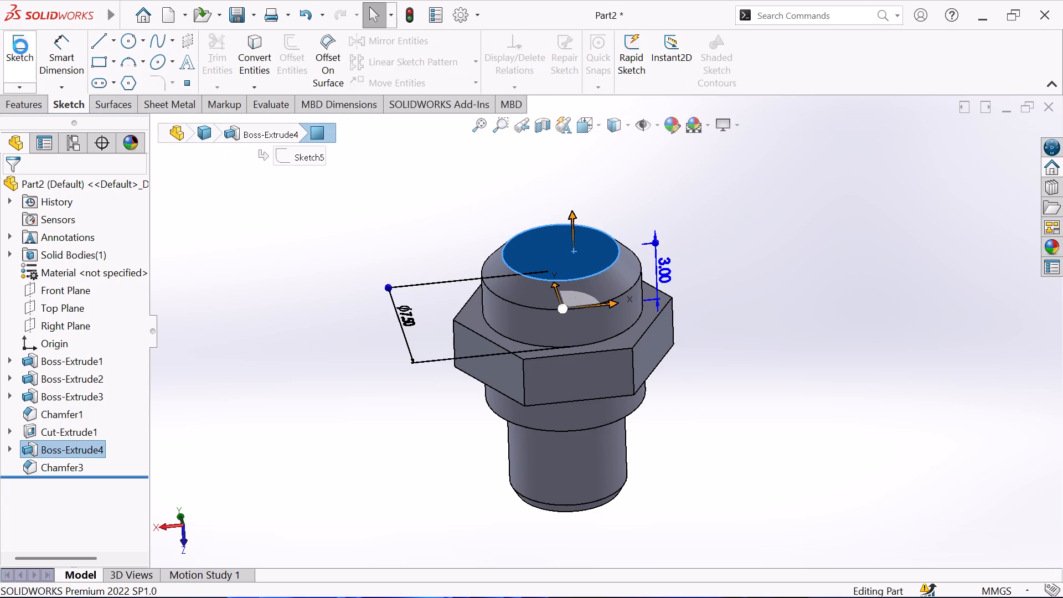
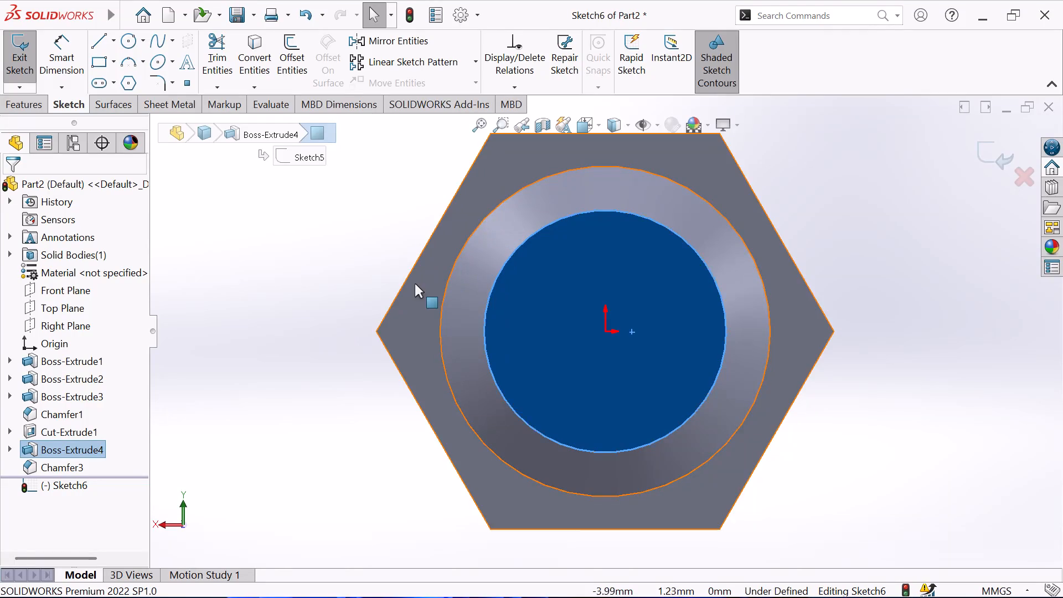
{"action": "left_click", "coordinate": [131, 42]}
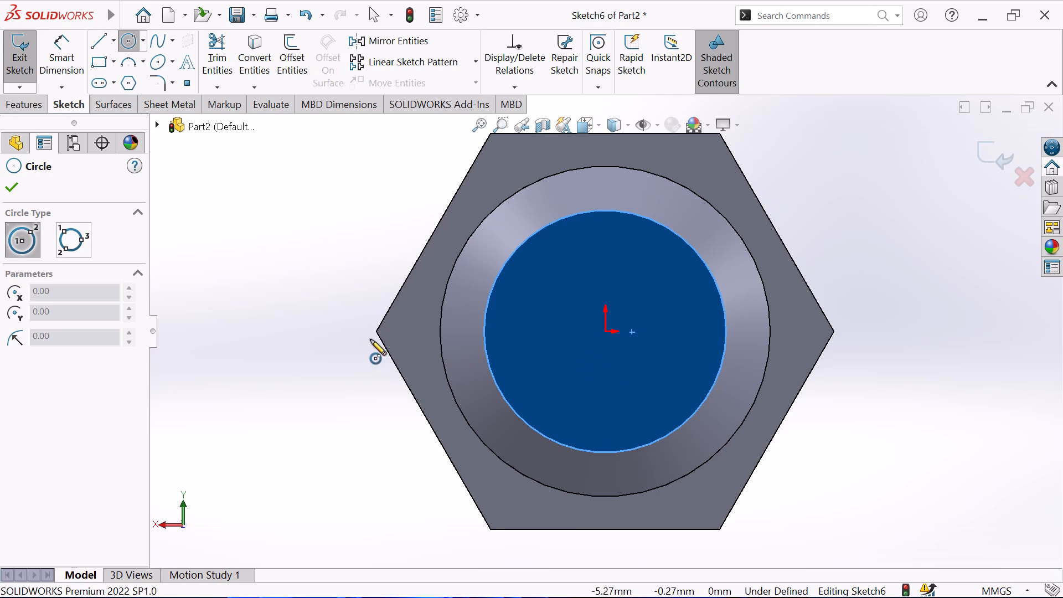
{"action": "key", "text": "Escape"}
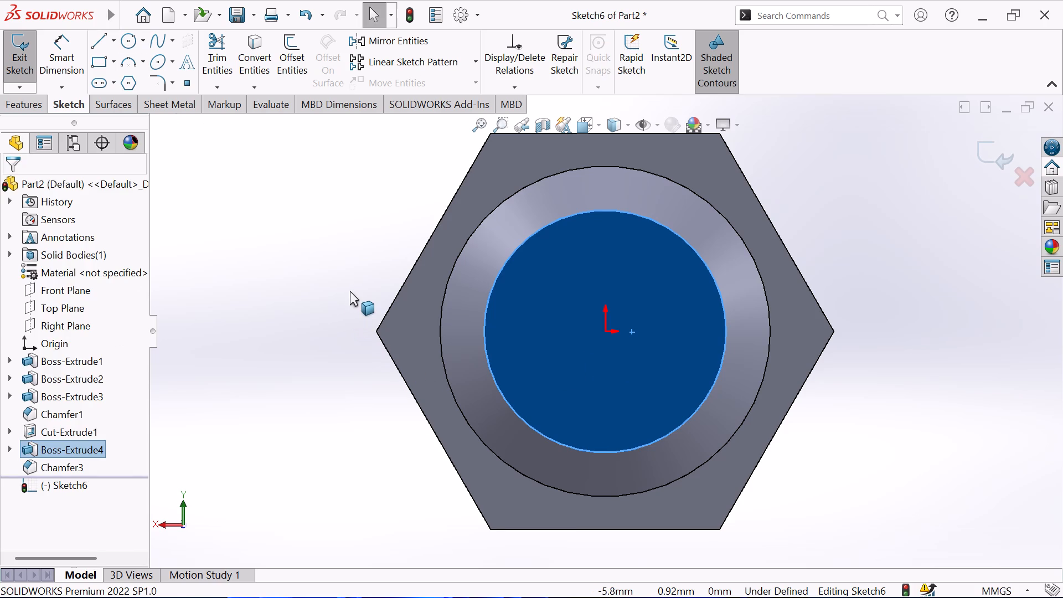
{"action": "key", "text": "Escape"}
Exit the empty sketch on the boss's end face.
{"action": "middle_click_drag", "start_coordinate": [350, 286], "coordinate": [353, 182]}
{"action": "scroll", "coordinate": [340, 254], "scroll_direction": "up", "scroll_amount": 1}
{"action": "middle_click_drag", "start_coordinate": [340, 246], "coordinate": [345, 185]}
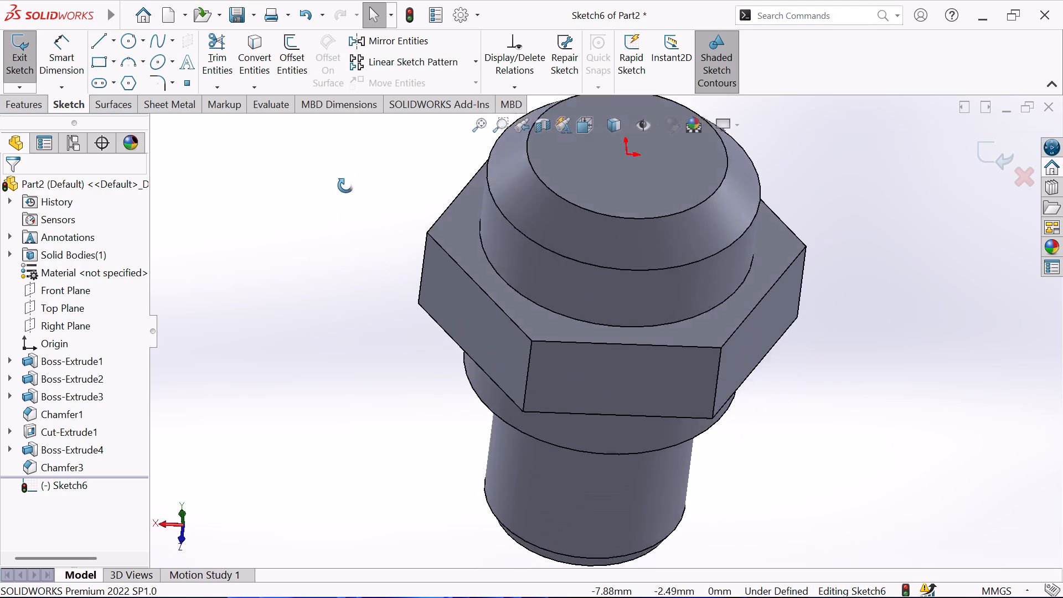
{"action": "middle_click_drag", "start_coordinate": [345, 185], "coordinate": [345, 163]}
{"action": "scroll", "coordinate": [350, 188], "scroll_direction": "up", "scroll_amount": 2}
{"action": "middle_click_drag", "start_coordinate": [350, 188], "coordinate": [353, 156]}
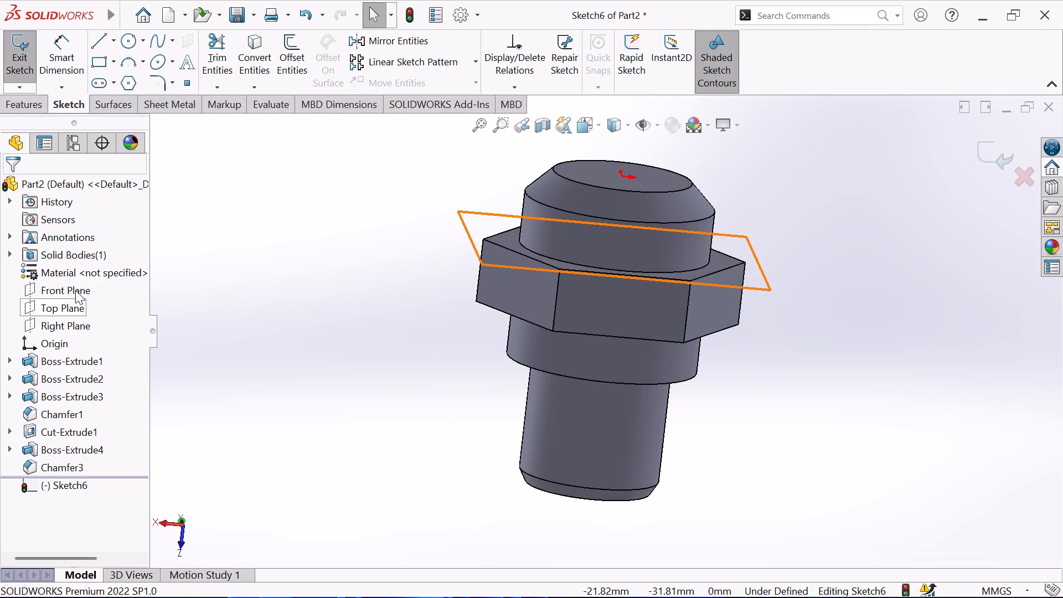
{"action": "left_click", "coordinate": [69, 322]}
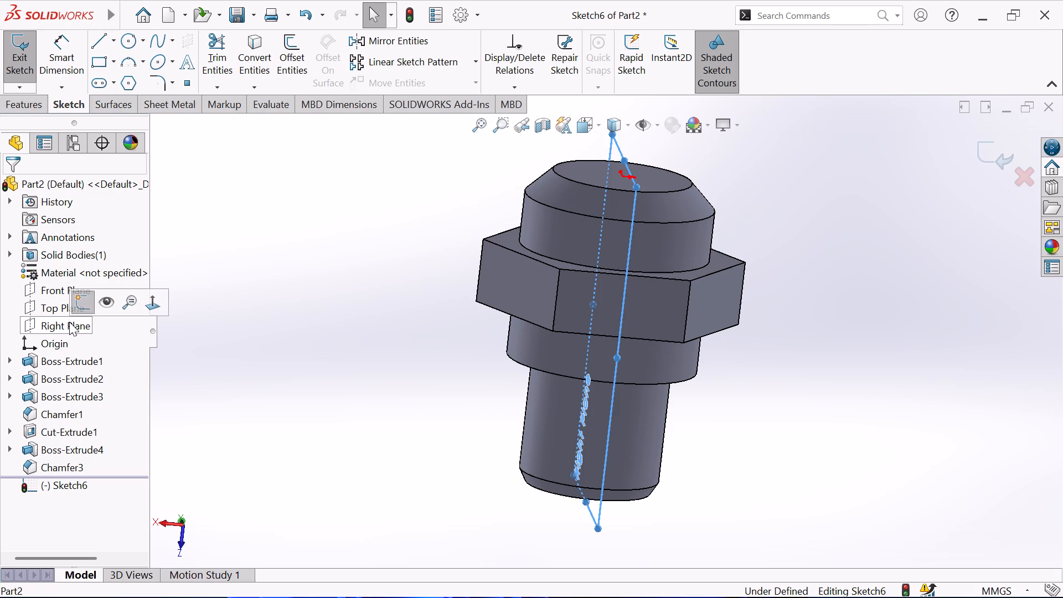
{"action": "key", "text": "Escape"}
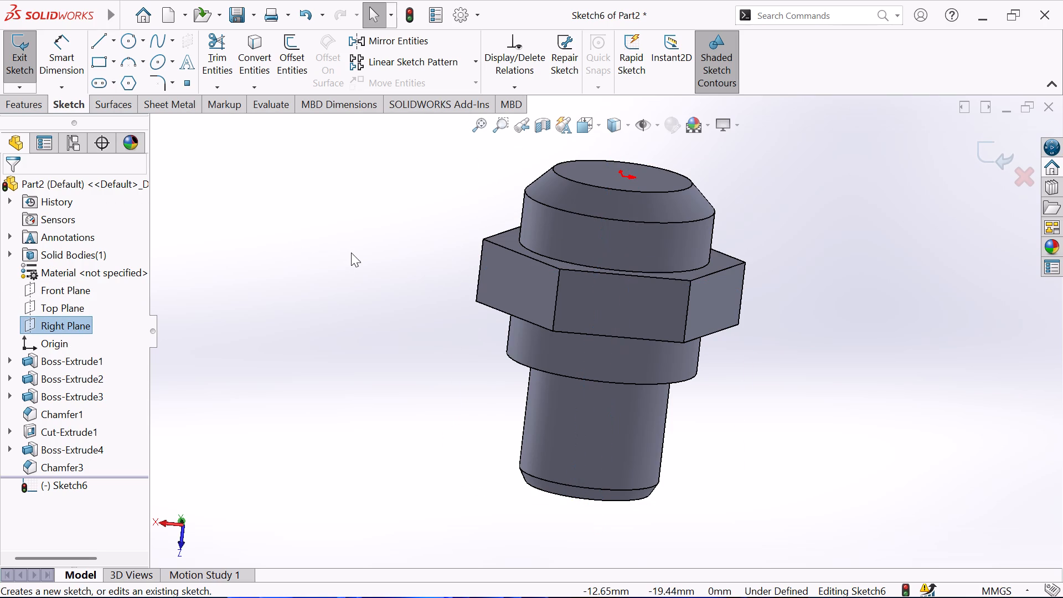
{"action": "middle_click_drag", "start_coordinate": [351, 251], "coordinate": [342, 236]}
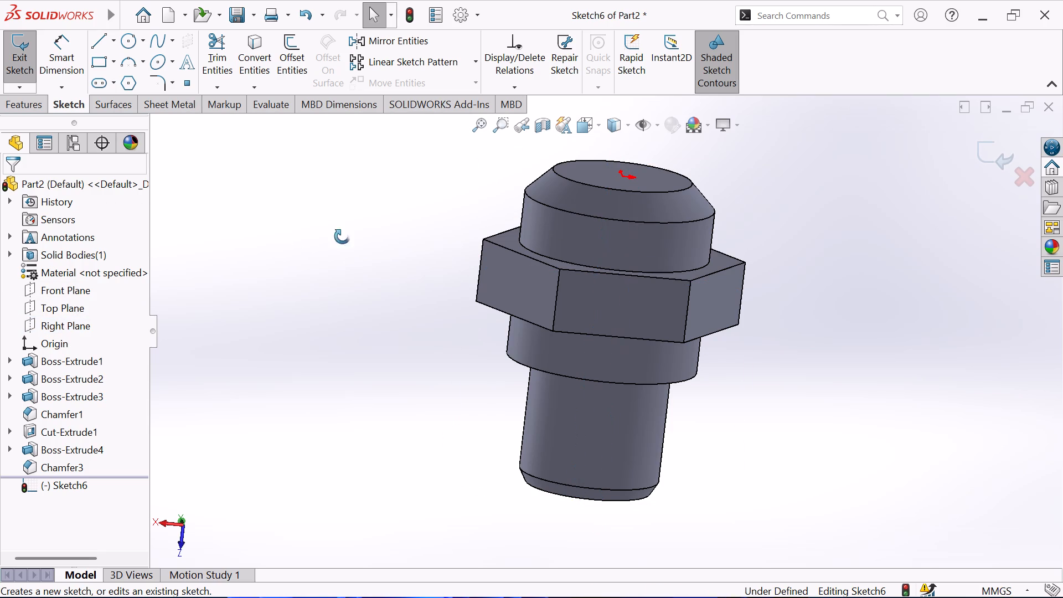
{"action": "middle_click_drag", "start_coordinate": [342, 236], "coordinate": [312, 216]}
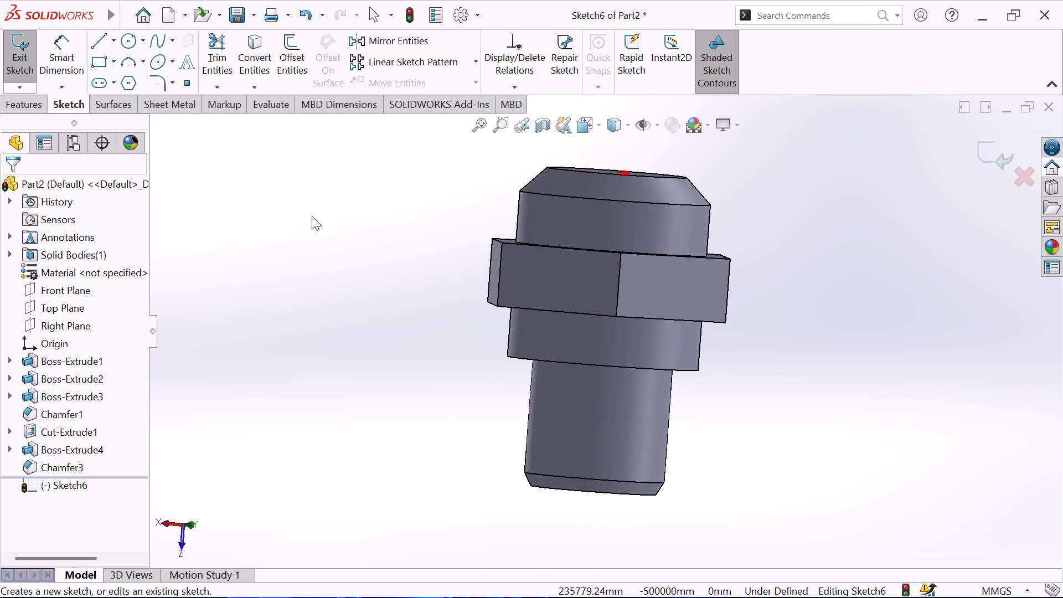
{"action": "scroll", "coordinate": [786, 223], "scroll_direction": "up", "scroll_amount": 2}
{"action": "middle_click_drag", "start_coordinate": [775, 208], "coordinate": [713, 197]}
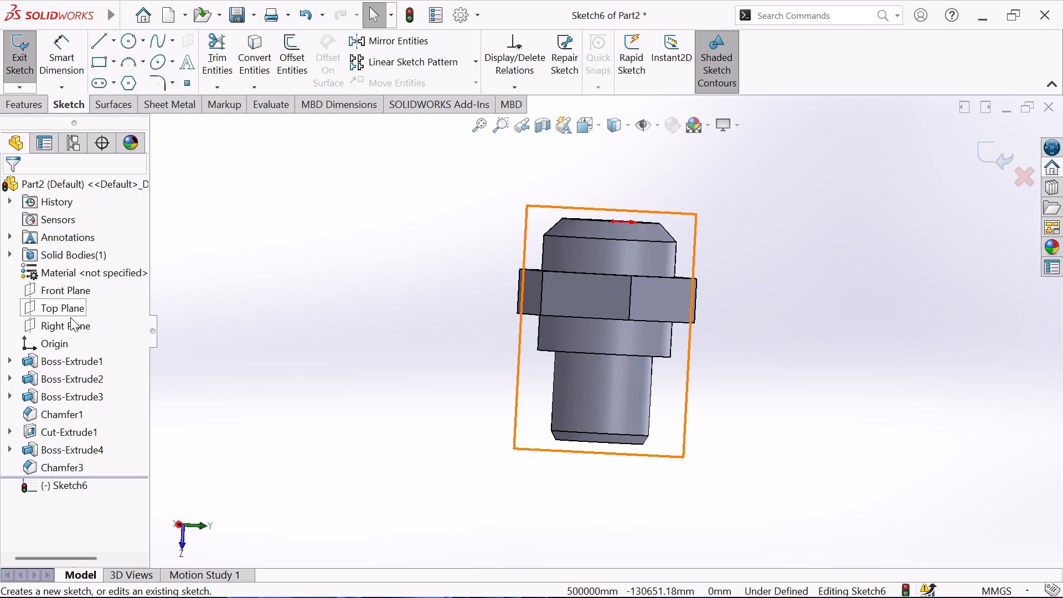
{"action": "left_click", "coordinate": [70, 322]}
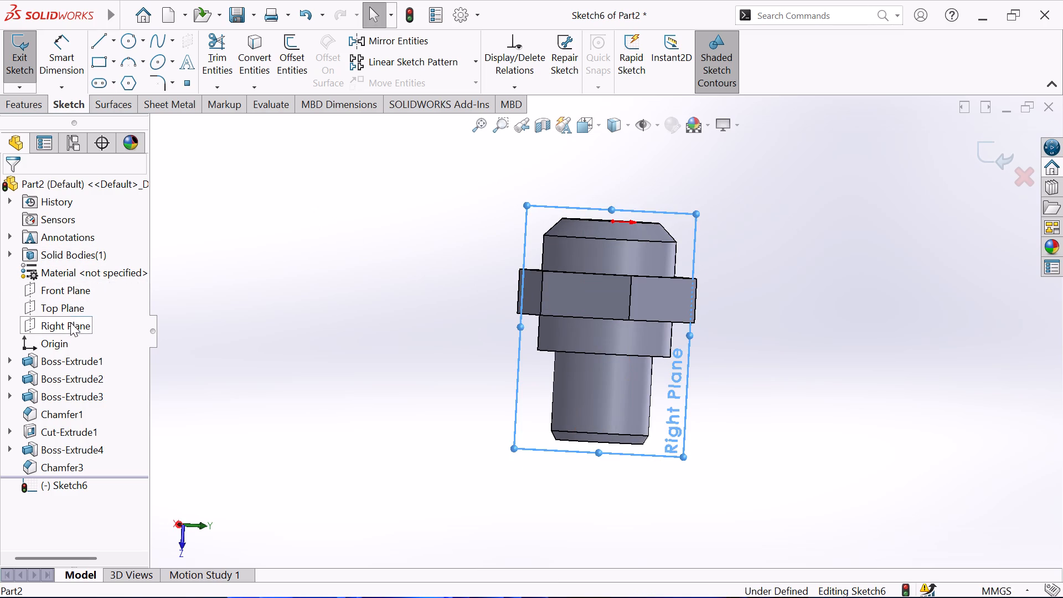
{"action": "left_click", "coordinate": [23, 59]}
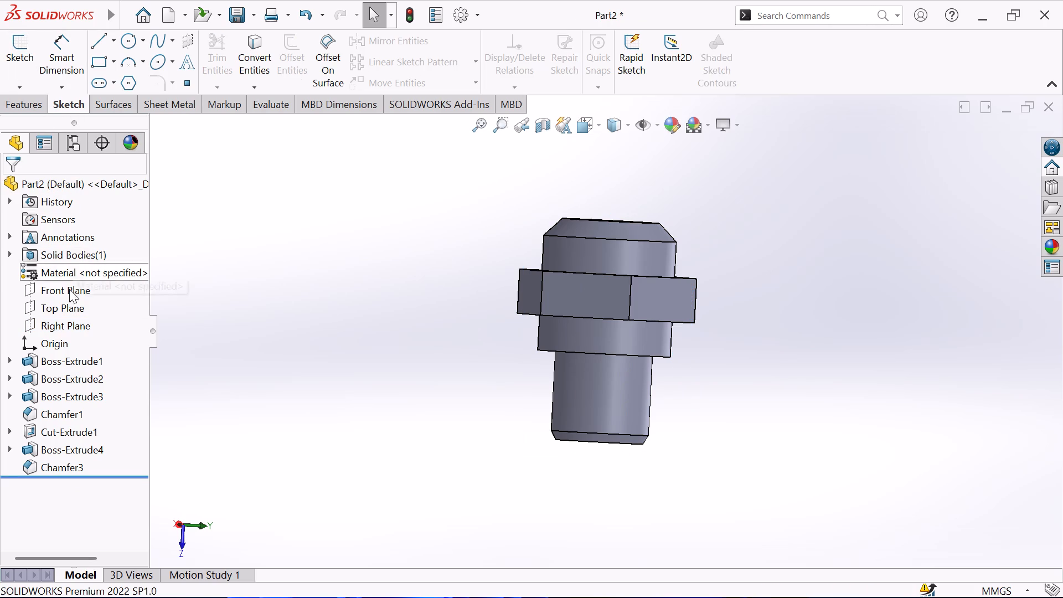
Start a sketch on the Right Plane.
{"action": "left_click", "coordinate": [58, 323]}
{"action": "left_click", "coordinate": [20, 59]}
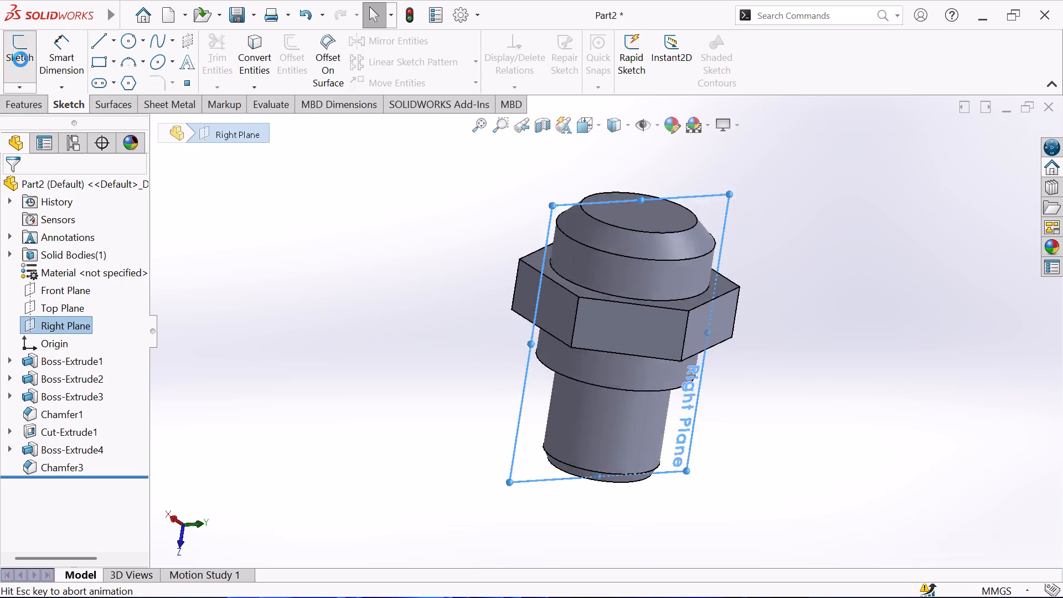
Convert the circular edge of the chamfered boss's flat end face into a line in the sketch.
{"action": "scroll", "coordinate": [882, 334], "scroll_direction": "up", "scroll_amount": 2}
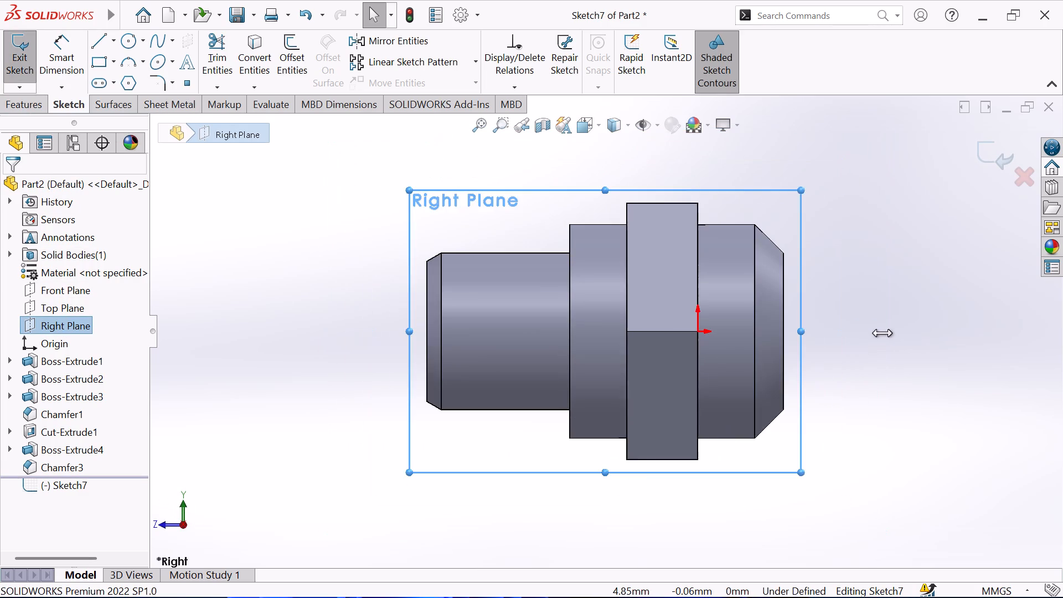
{"action": "scroll", "coordinate": [878, 328], "scroll_direction": "down", "scroll_amount": 2}
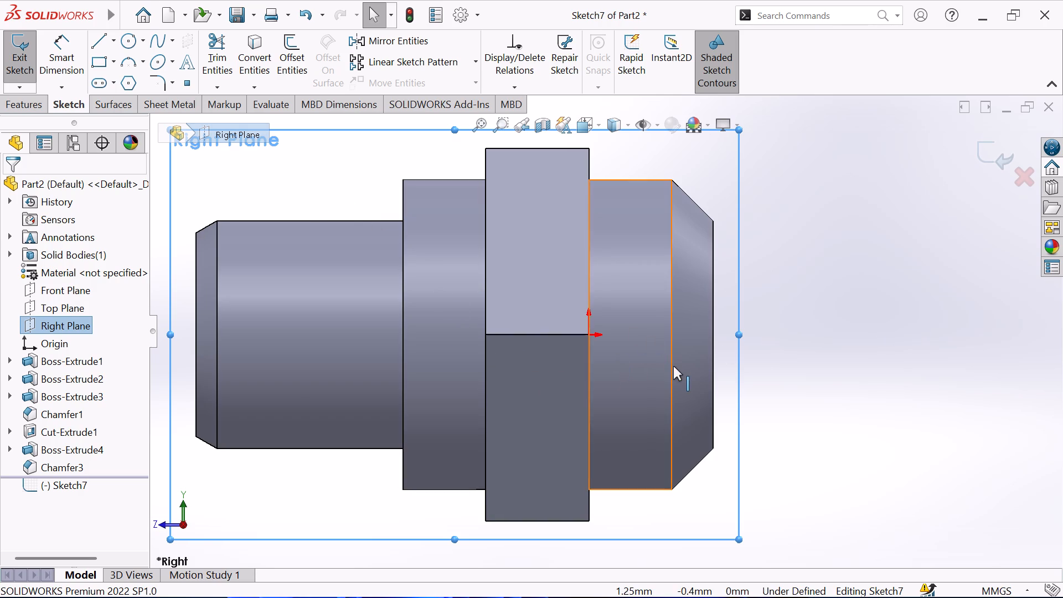
{"action": "left_click", "coordinate": [714, 345]}
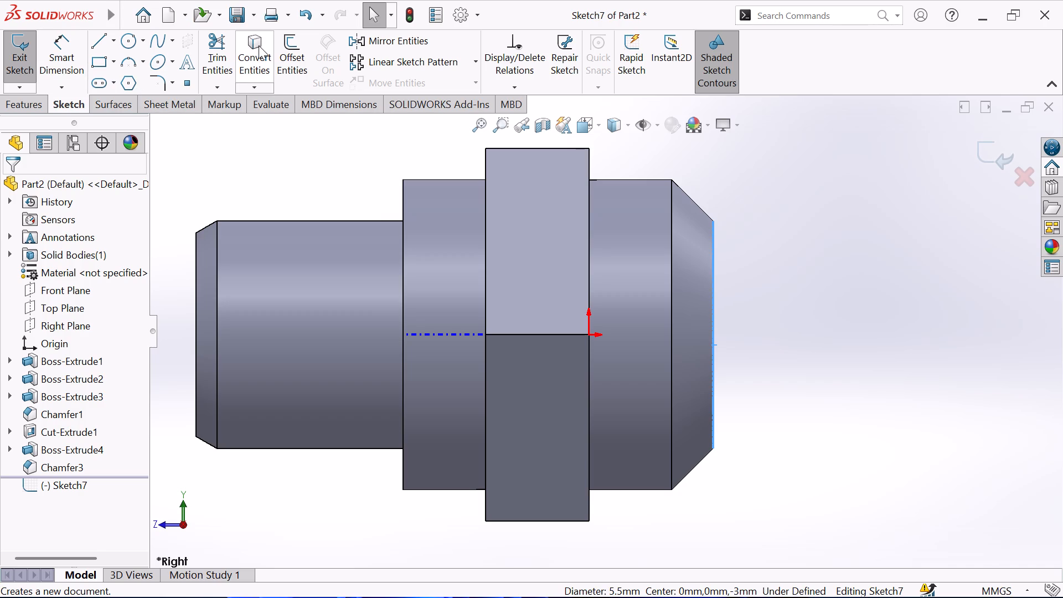
{"action": "left_click", "coordinate": [264, 58]}
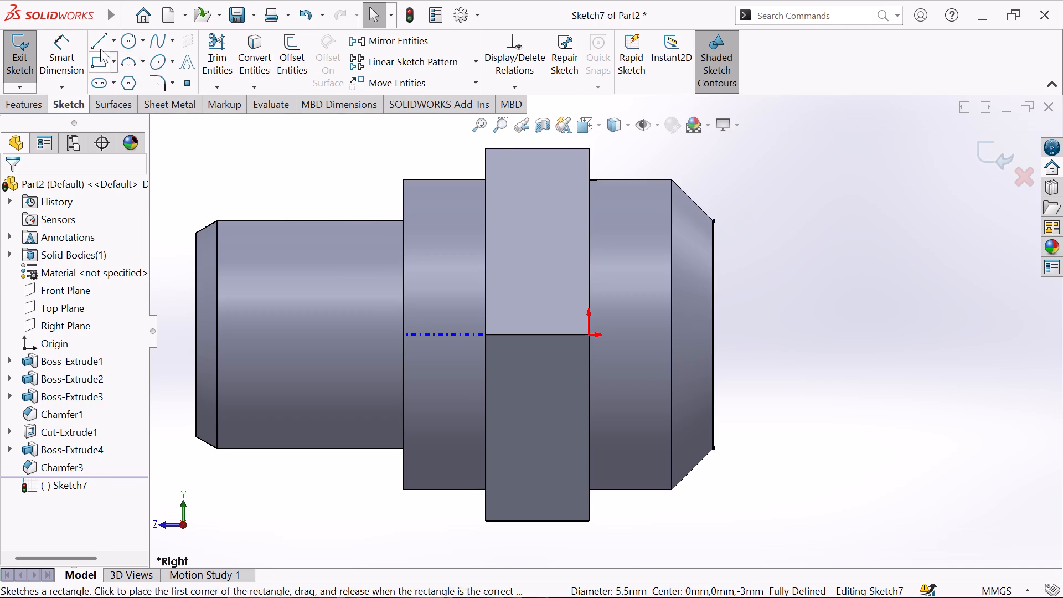
Draw a horizontal construction line about 5.55 mm long along the part axis, outward from the midpoint of the converted end-face line.
{"action": "left_click", "coordinate": [95, 38]}
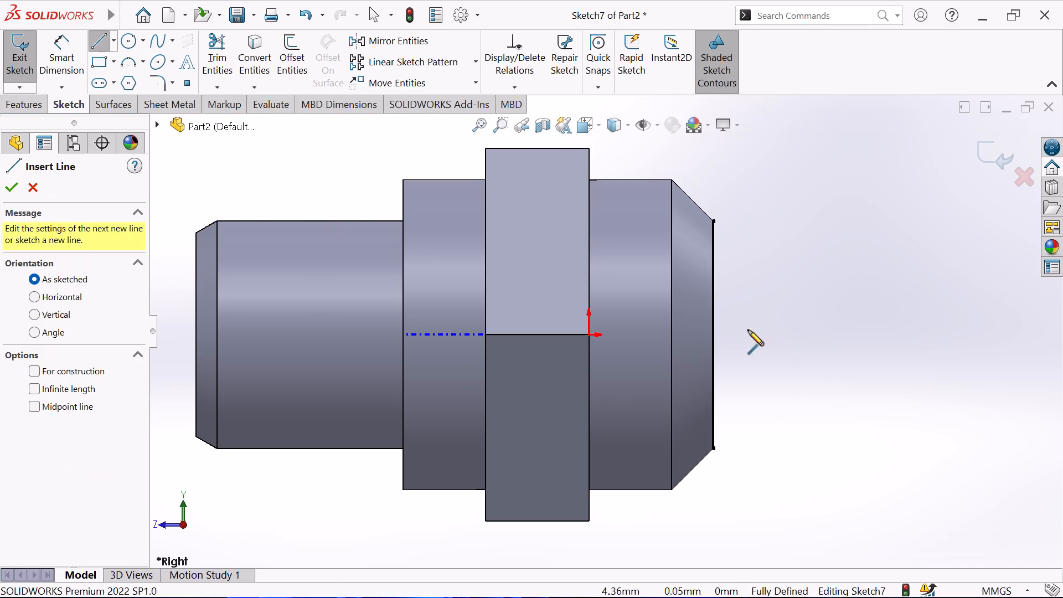
{"action": "left_click", "coordinate": [713, 334]}
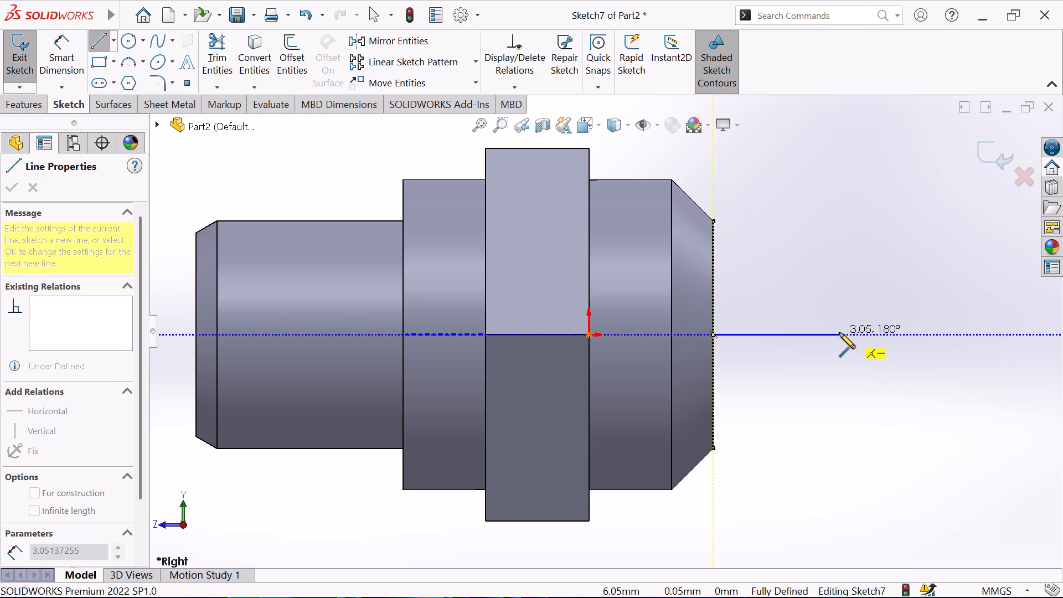
{"action": "left_click", "coordinate": [839, 333]}
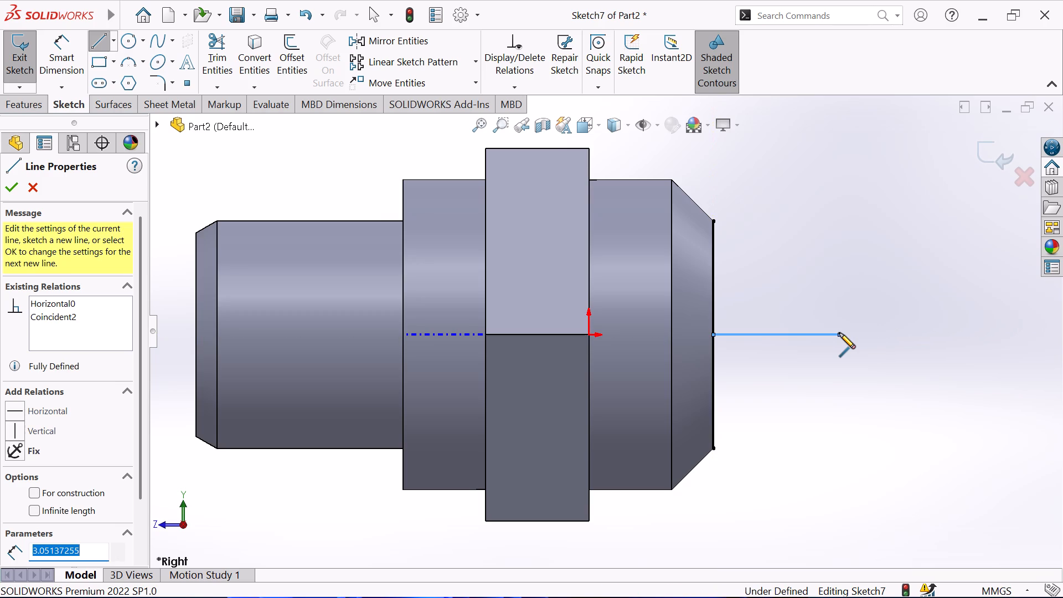
{"action": "left_click", "coordinate": [839, 333]}
{"action": "key", "text": "Escape"}
{"action": "left_click_drag", "start_coordinate": [840, 334], "coordinate": [884, 339]}
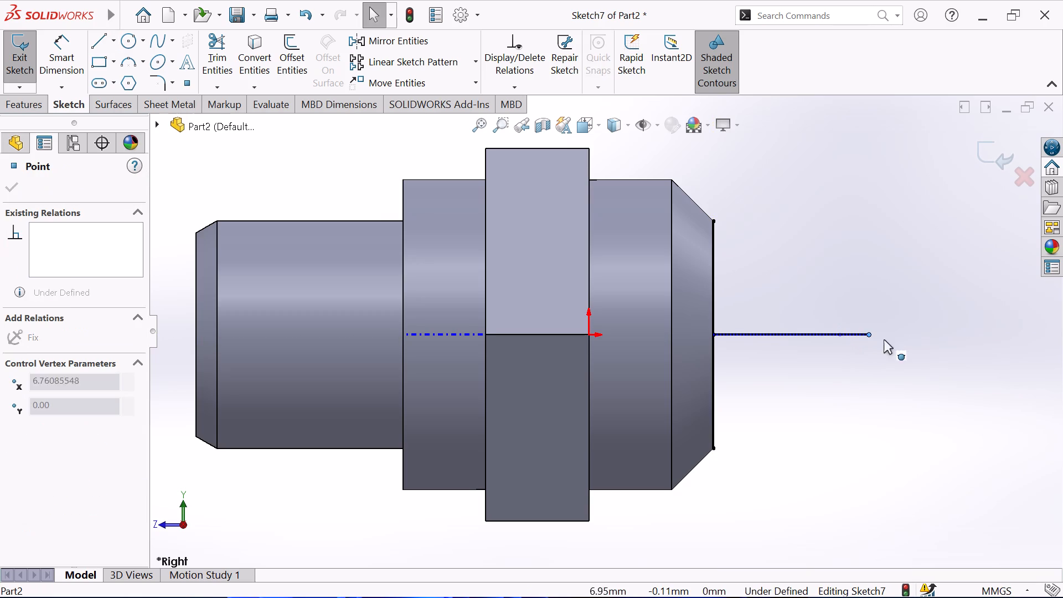
{"action": "left_click_drag", "start_coordinate": [884, 339], "coordinate": [943, 334]}
{"action": "key", "text": "Escape"}
{"action": "left_click", "coordinate": [865, 334]}
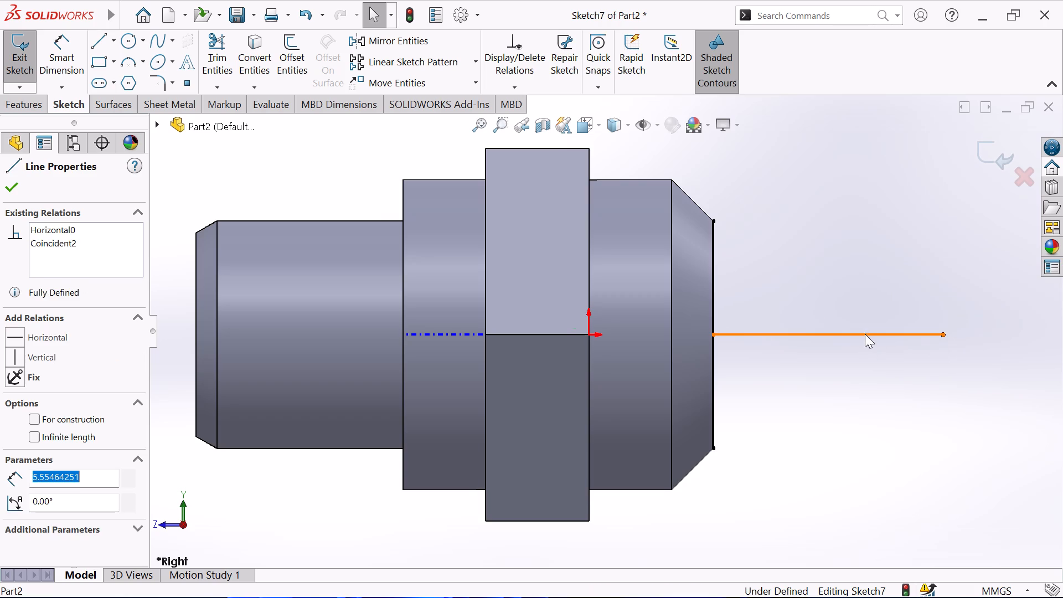
{"action": "left_click", "coordinate": [32, 414]}
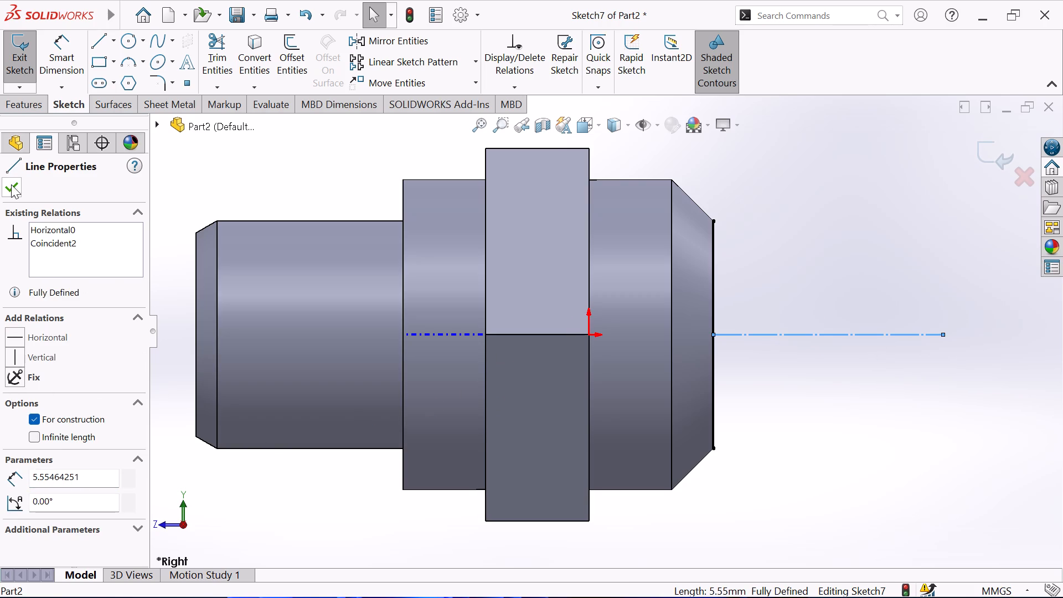
{"action": "left_click", "coordinate": [14, 187]}
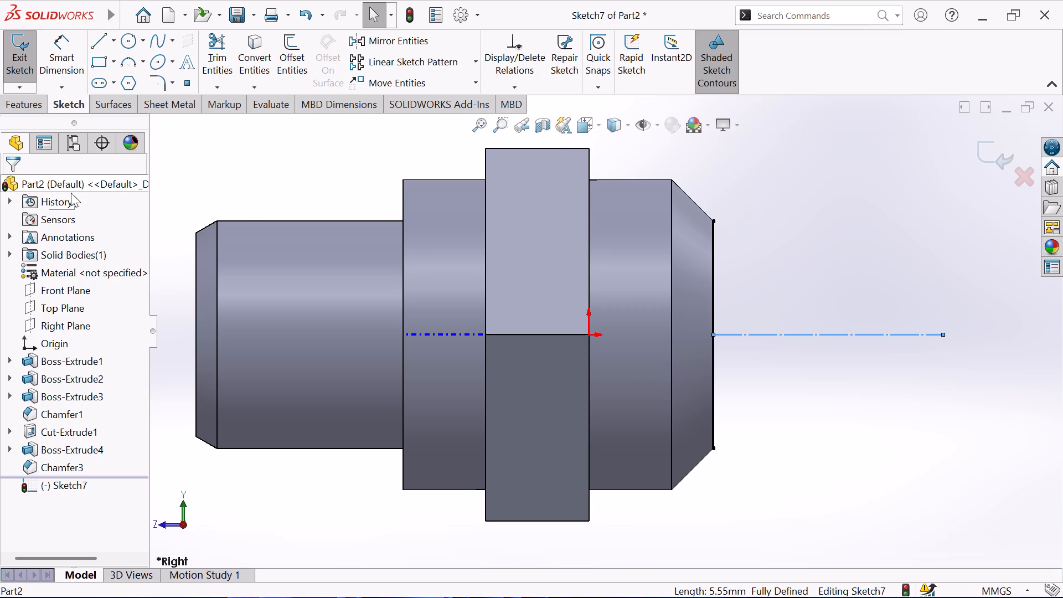
Sketch a horizontal line about 1.6 mm long outward from the converted end-face line, about 1.8 mm below the centerline.
{"action": "scroll", "coordinate": [806, 348], "scroll_direction": "up", "scroll_amount": 1}
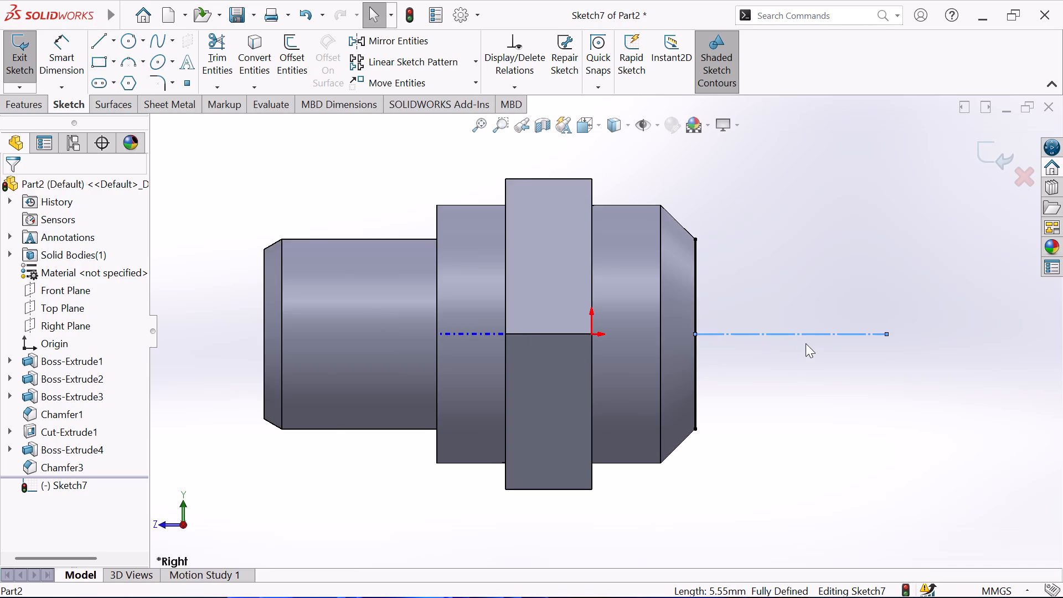
{"action": "scroll", "coordinate": [804, 334], "scroll_direction": "down", "scroll_amount": 1}
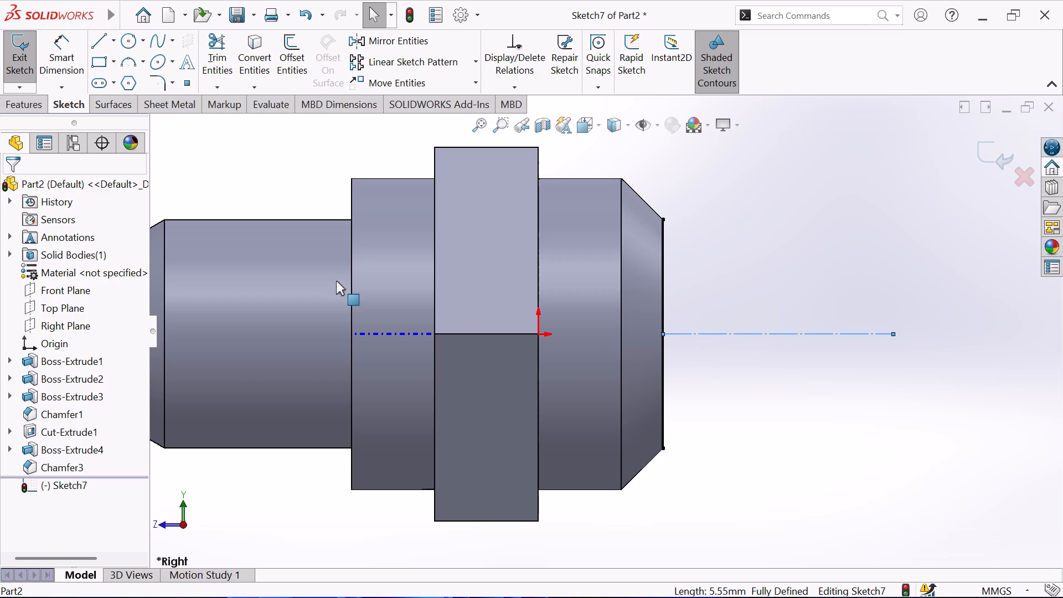
{"action": "left_click", "coordinate": [94, 42]}
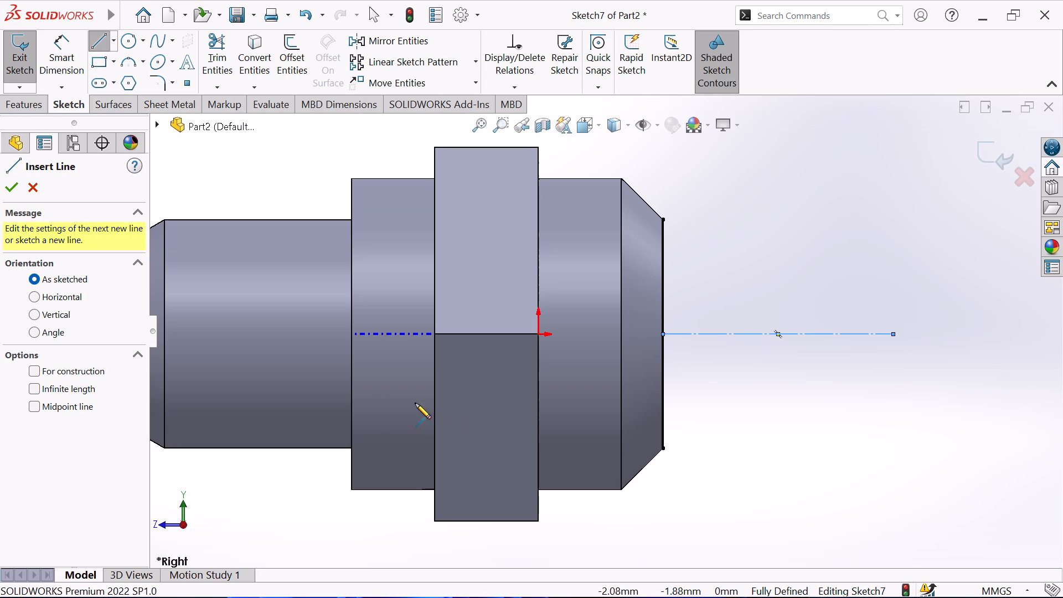
{"action": "left_click", "coordinate": [662, 408]}
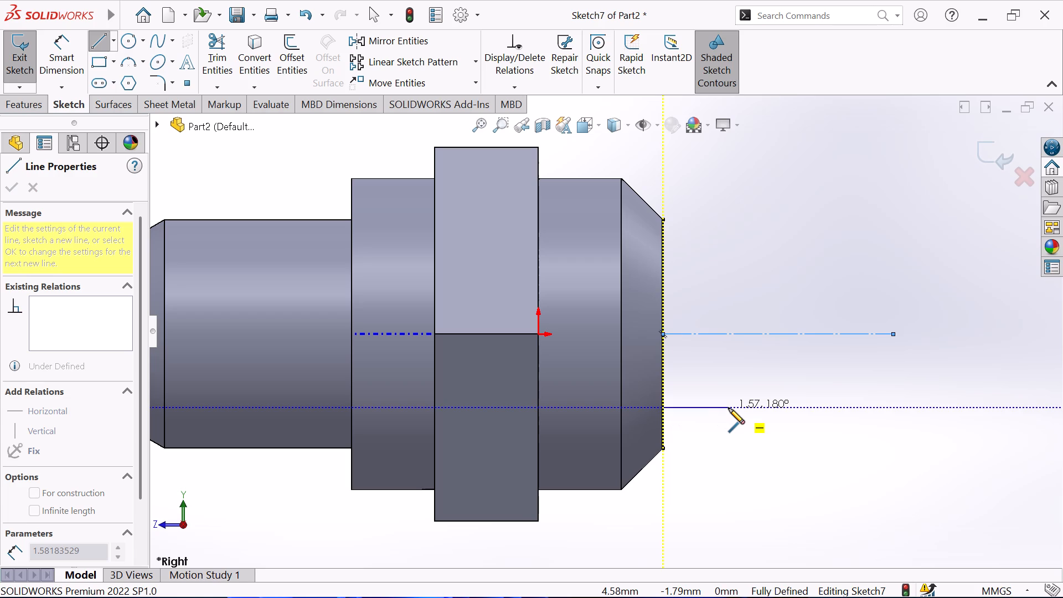
{"action": "left_click", "coordinate": [729, 408]}
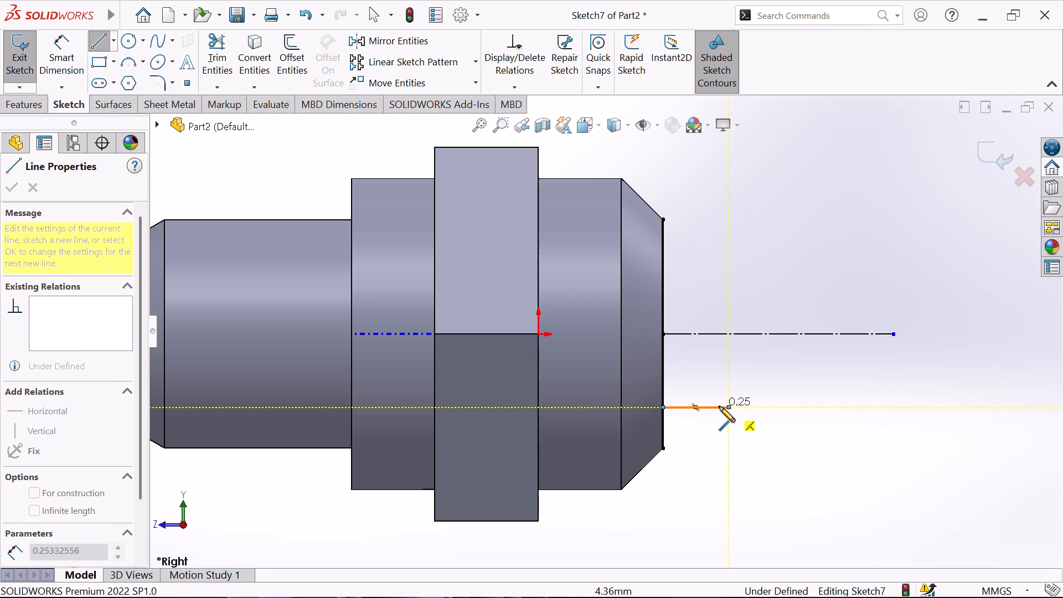
{"action": "right_click", "coordinate": [765, 395]}
{"action": "left_click", "coordinate": [801, 404]}
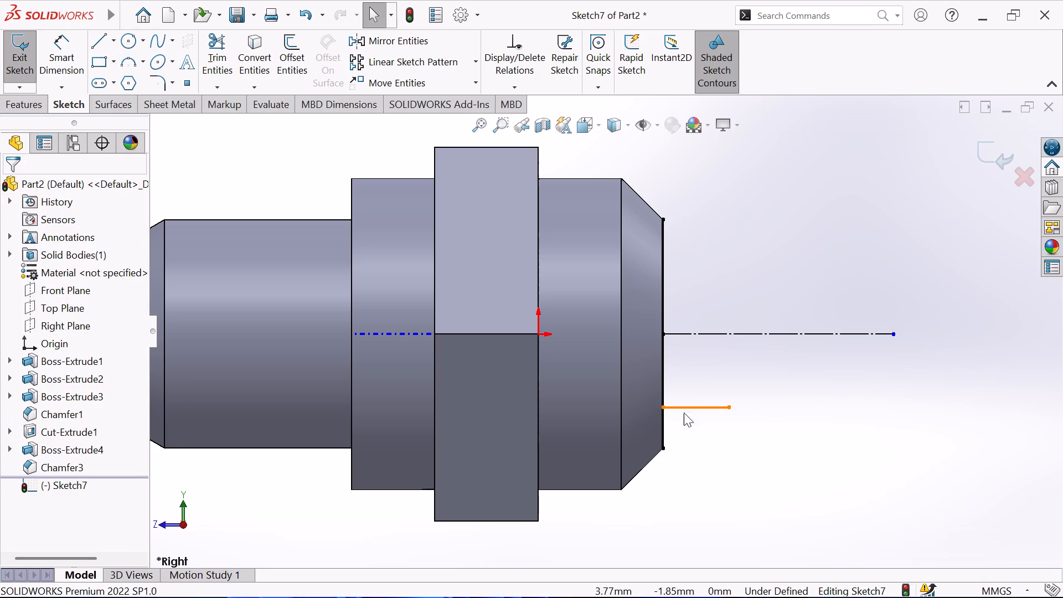
Dimension the distance between the centerline and the short horizontal line below it as 1.245 mm.
{"action": "left_click", "coordinate": [69, 51]}
{"action": "left_click", "coordinate": [722, 334]}
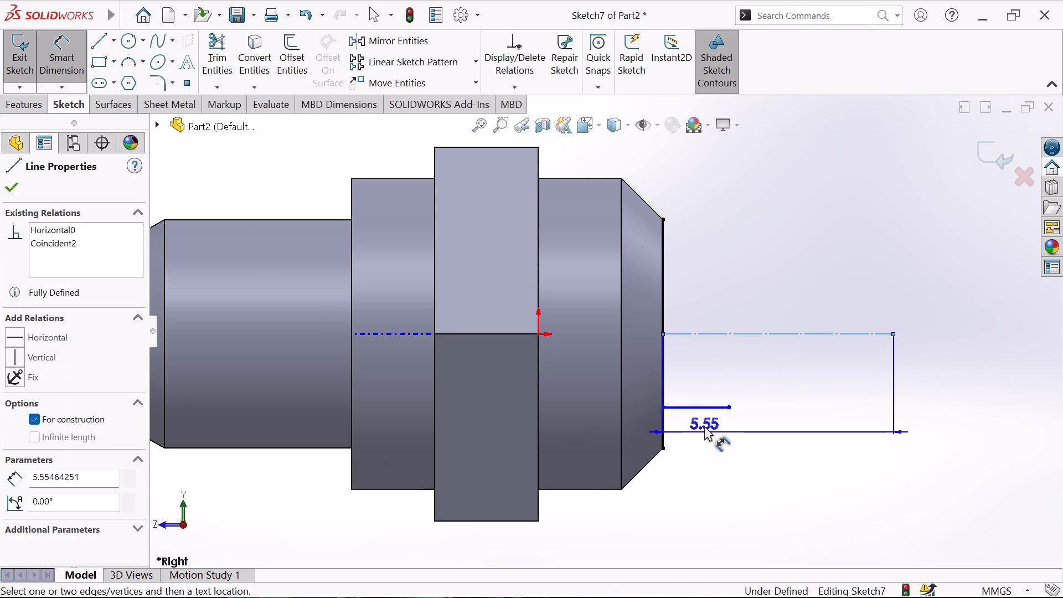
{"action": "left_click", "coordinate": [706, 407]}
{"action": "left_click", "coordinate": [592, 386]}
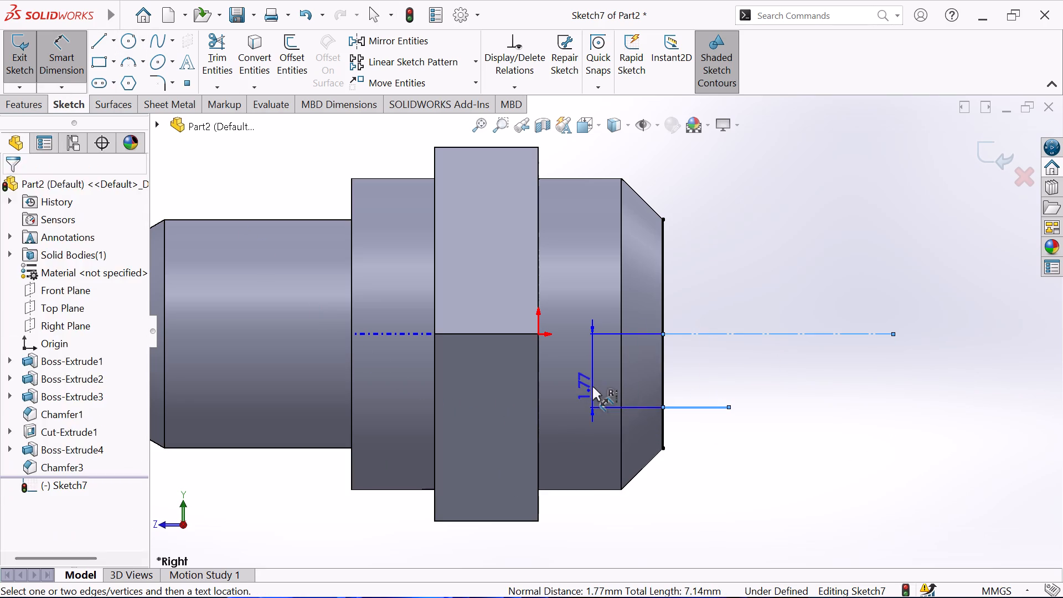
{"action": "key", "text": "1"}
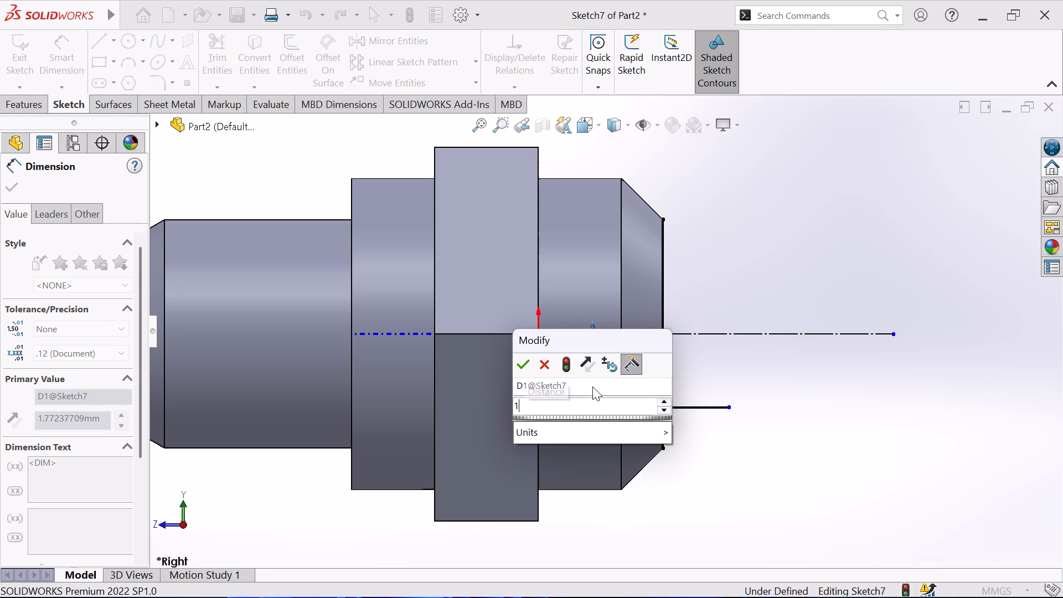
{"action": "key", "text": "period"}
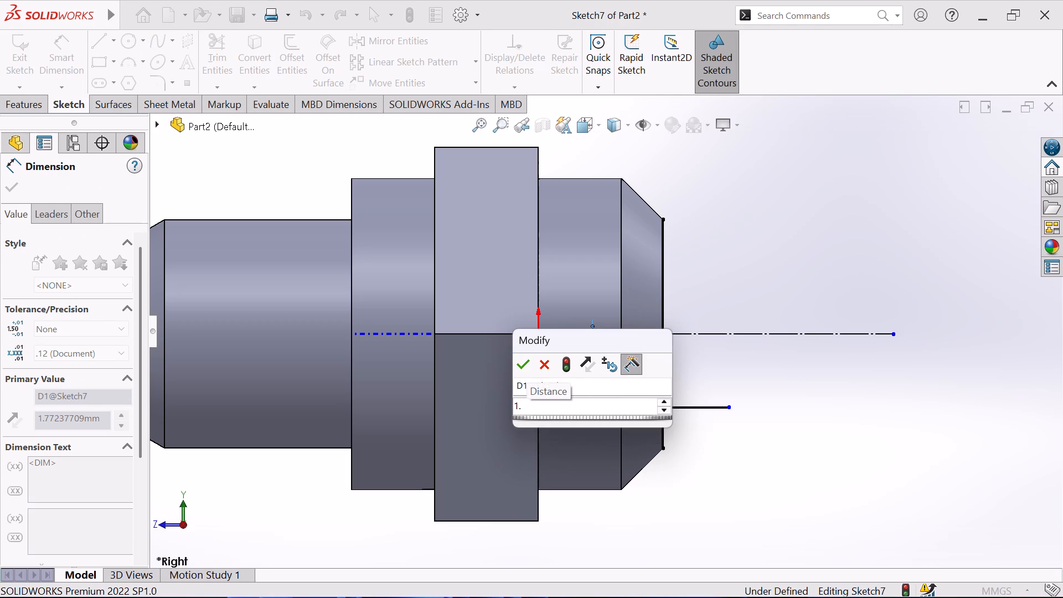
{"action": "type", "text": "245"}
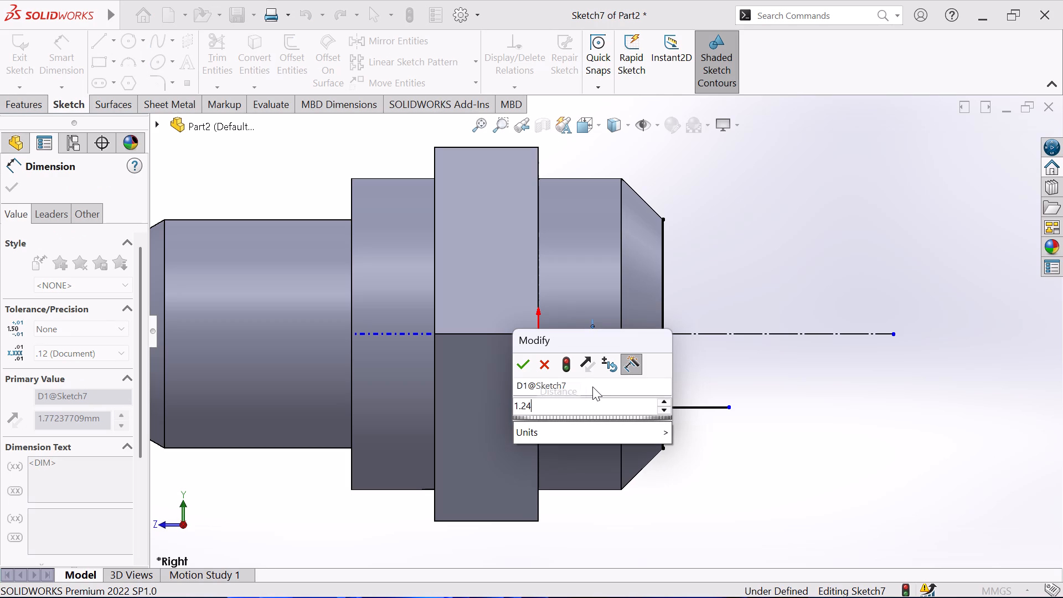
{"action": "key", "text": "Return"}
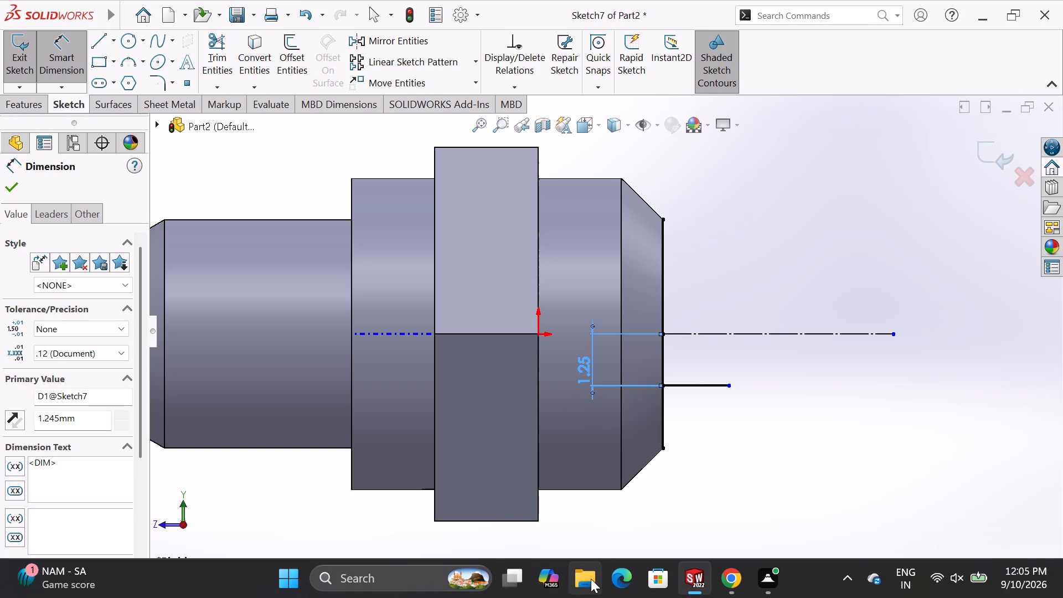
Open the impeller housing part from the "project in solidworks" folder in File Explorer.
{"action": "left_click", "coordinate": [591, 579]}
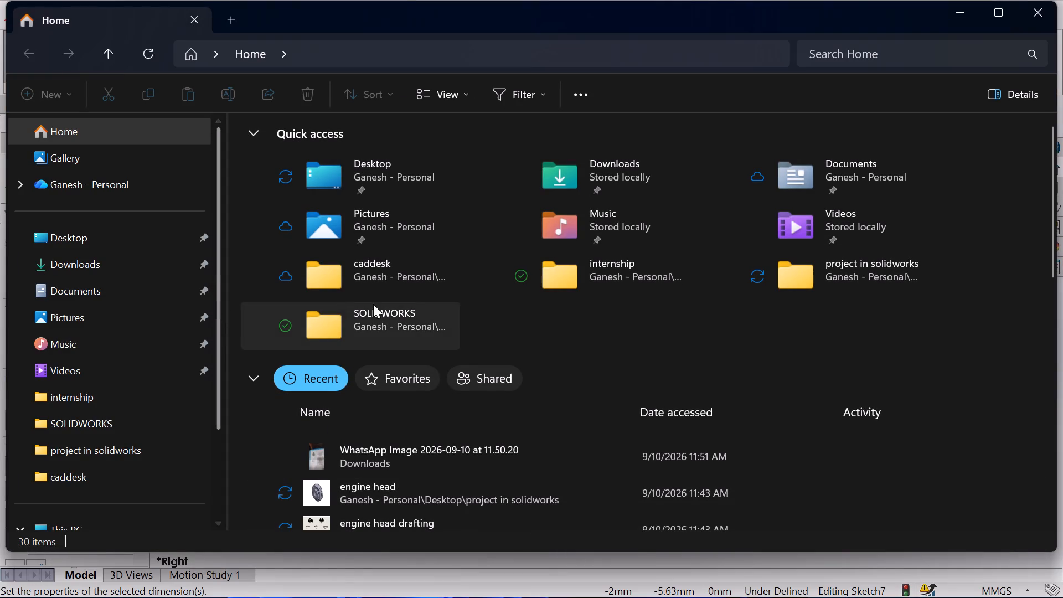
{"action": "double_click", "coordinate": [904, 271]}
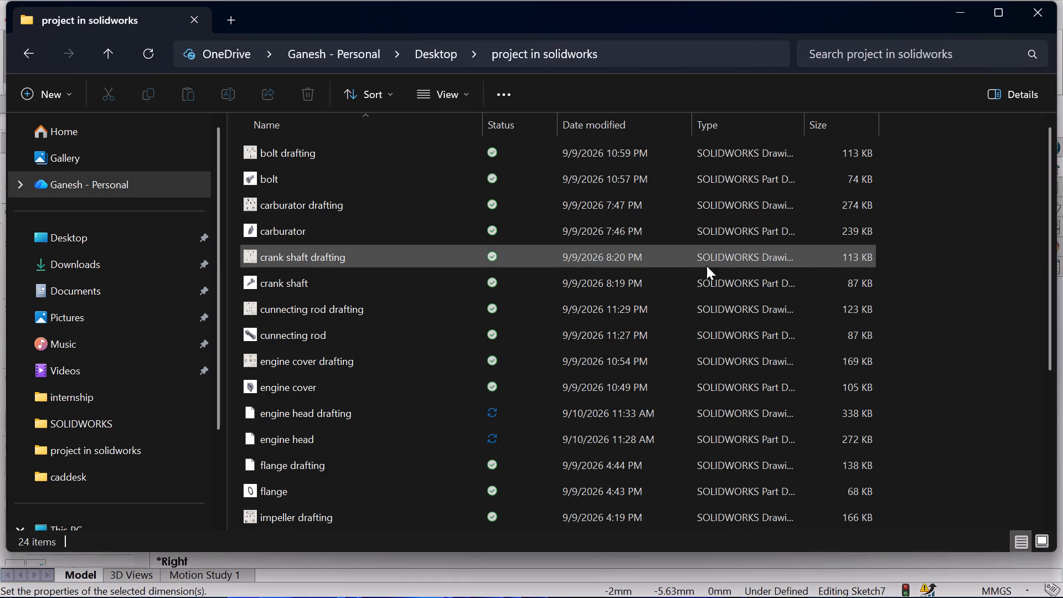
{"action": "scroll", "coordinate": [399, 269], "scroll_direction": "down", "scroll_amount": 1}
{"action": "scroll", "coordinate": [384, 251], "scroll_direction": "up", "scroll_amount": 3}
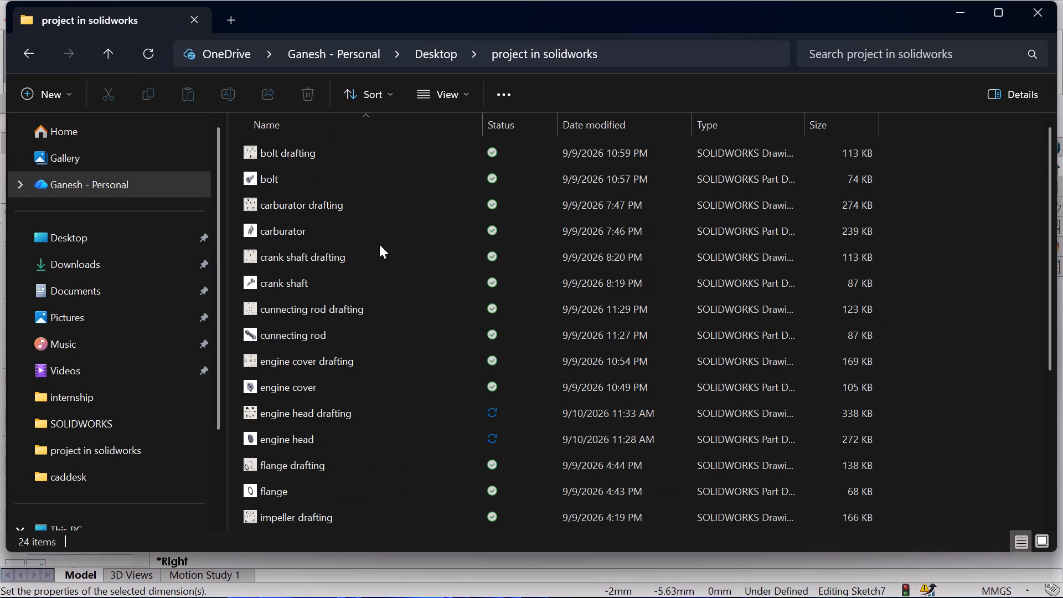
{"action": "scroll", "coordinate": [366, 246], "scroll_direction": "down", "scroll_amount": 4}
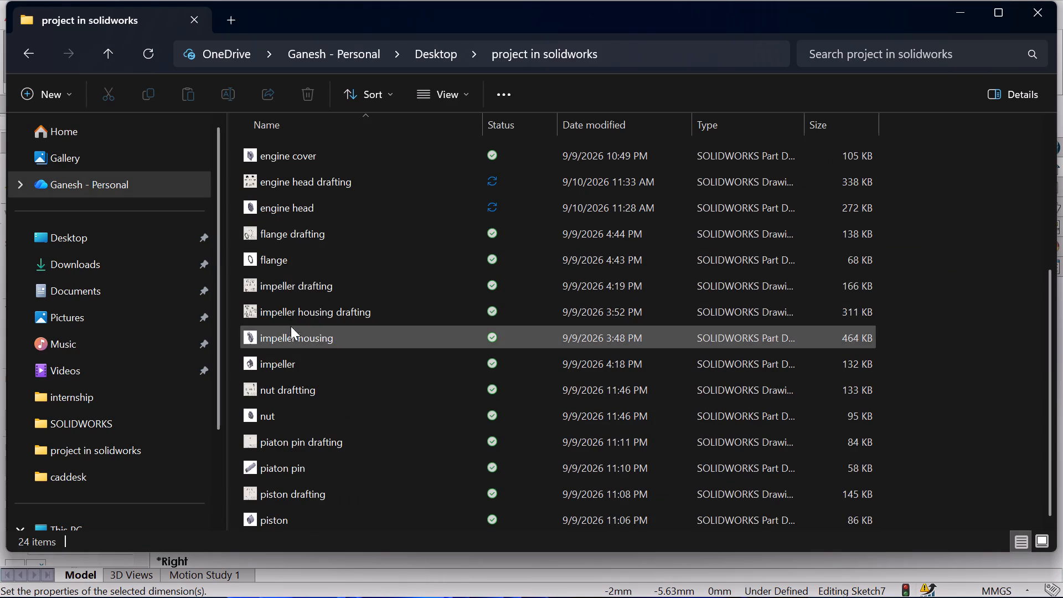
{"action": "double_click", "coordinate": [274, 348]}
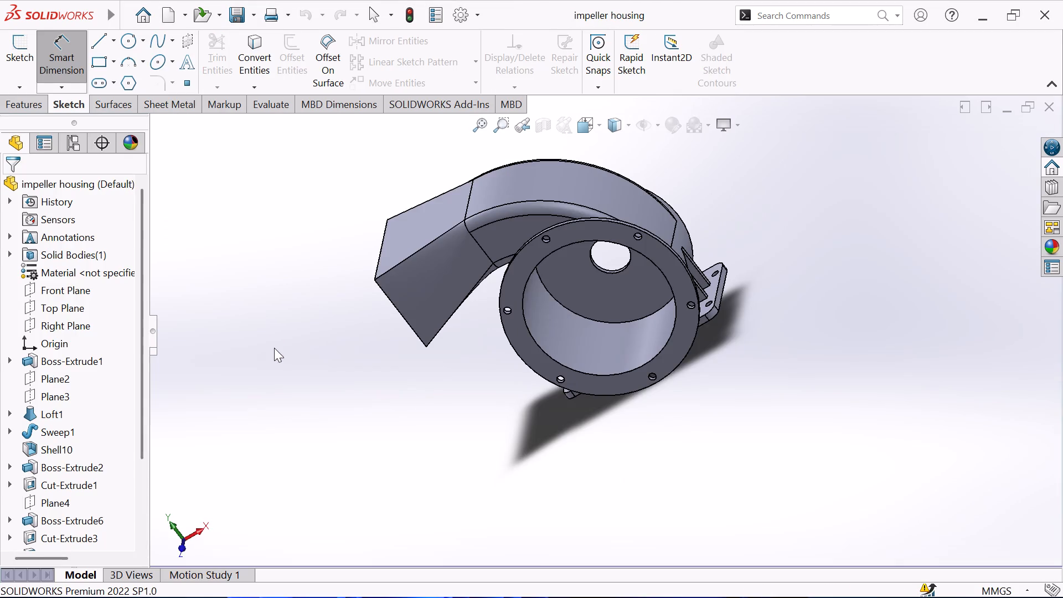
Examine the impeller housing from several angles, including its rectangular outlet, bolted flange, central bore and mounting feet.
{"action": "scroll", "coordinate": [392, 314], "scroll_direction": "up", "scroll_amount": 1}
{"action": "middle_click_drag", "start_coordinate": [331, 298], "coordinate": [487, 254]}
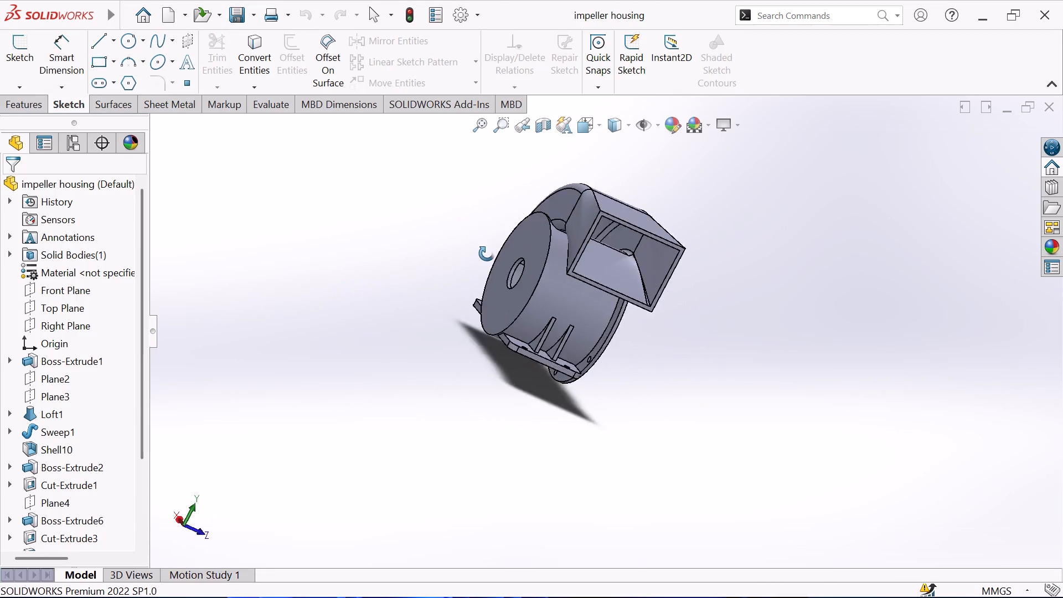
{"action": "middle_click_drag", "start_coordinate": [487, 254], "coordinate": [355, 270]}
{"action": "scroll", "coordinate": [677, 220], "scroll_direction": "down", "scroll_amount": 1}
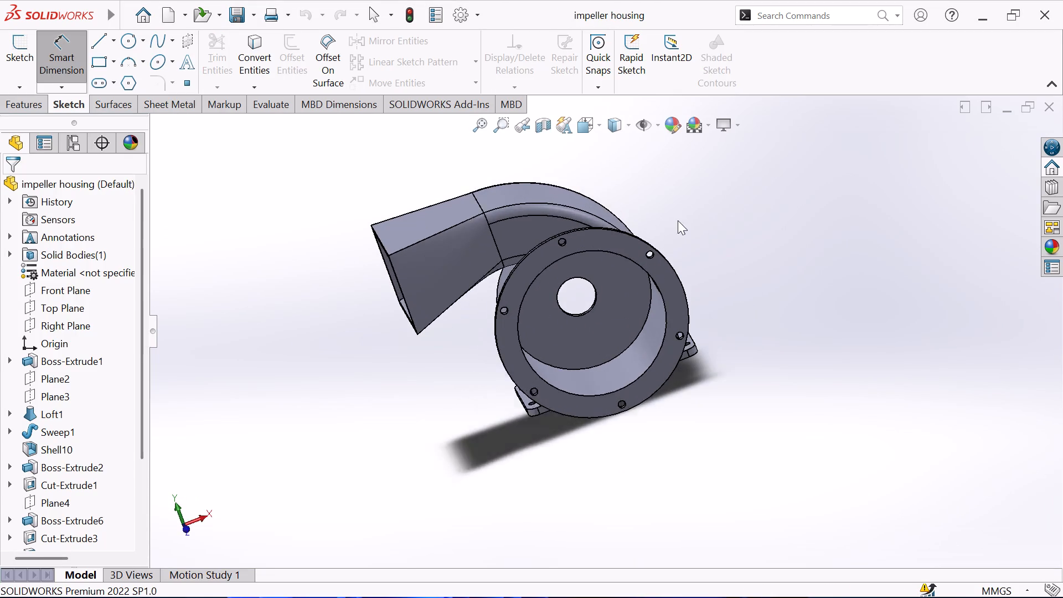
{"action": "scroll", "coordinate": [678, 220], "scroll_direction": "down", "scroll_amount": 1}
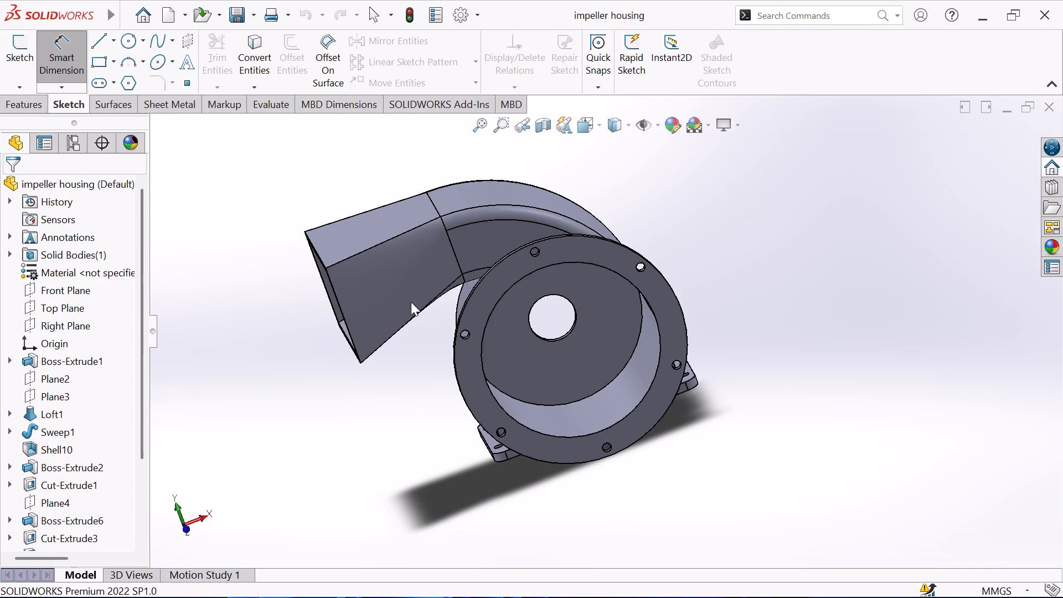
{"action": "middle_click_drag", "start_coordinate": [376, 357], "coordinate": [427, 345]}
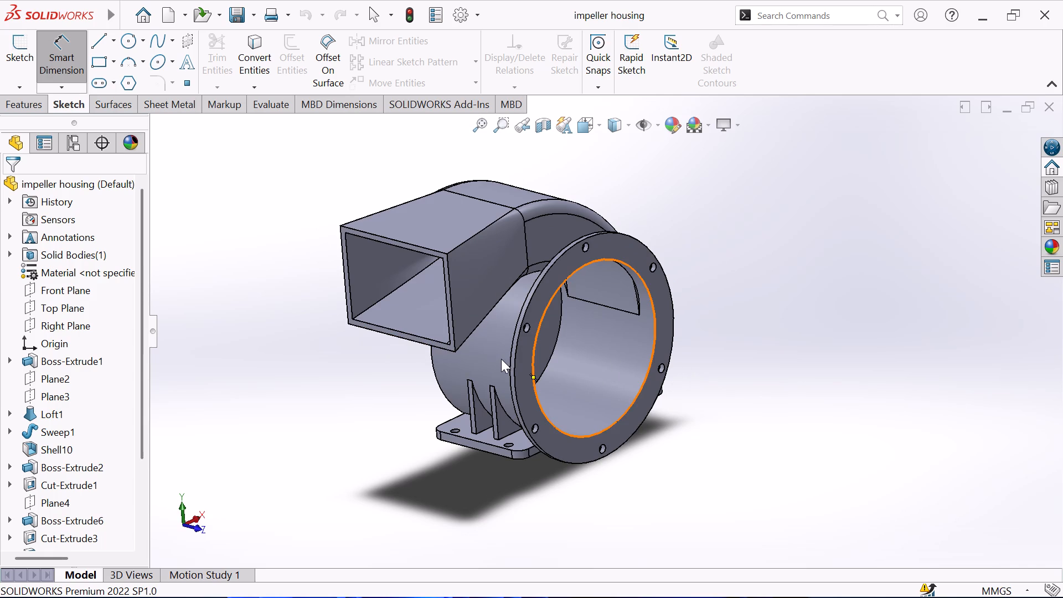
{"action": "middle_click_drag", "start_coordinate": [737, 220], "coordinate": [714, 244]}
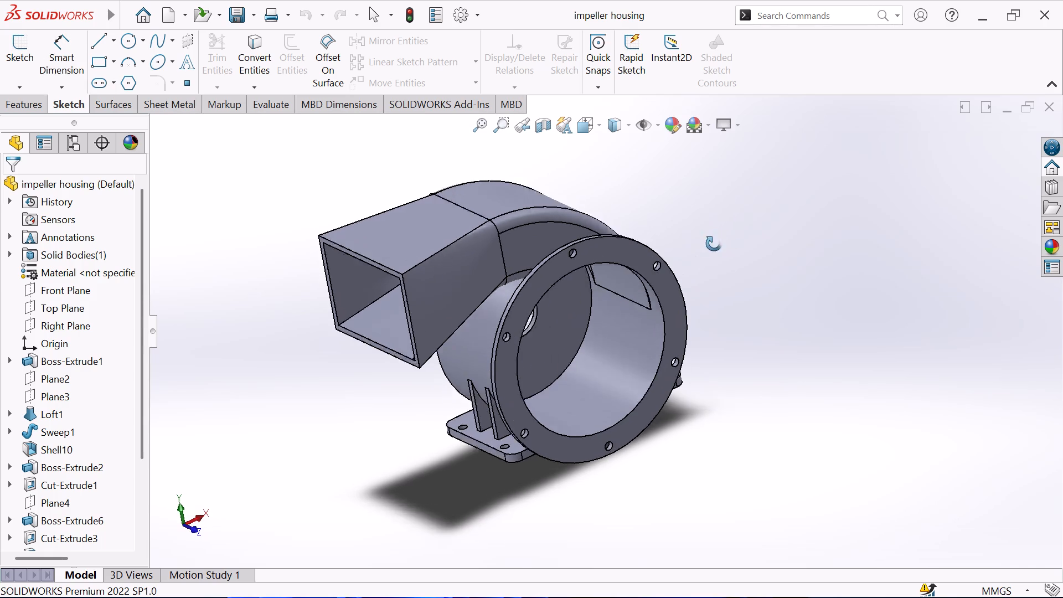
{"action": "middle_click_drag", "start_coordinate": [714, 244], "coordinate": [698, 253]}
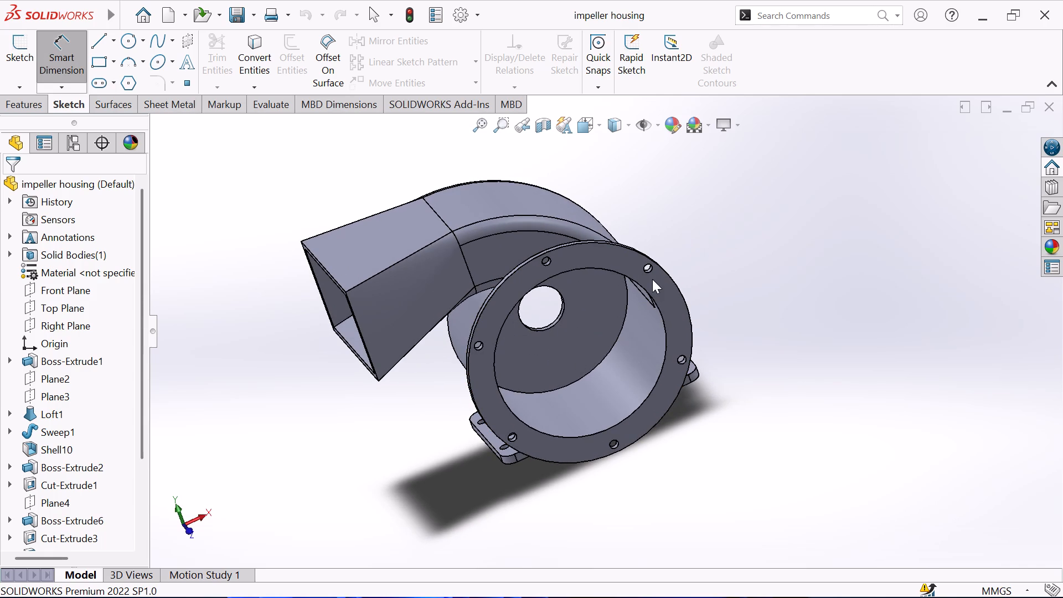
{"action": "middle_click_drag", "start_coordinate": [652, 279], "coordinate": [625, 318]}
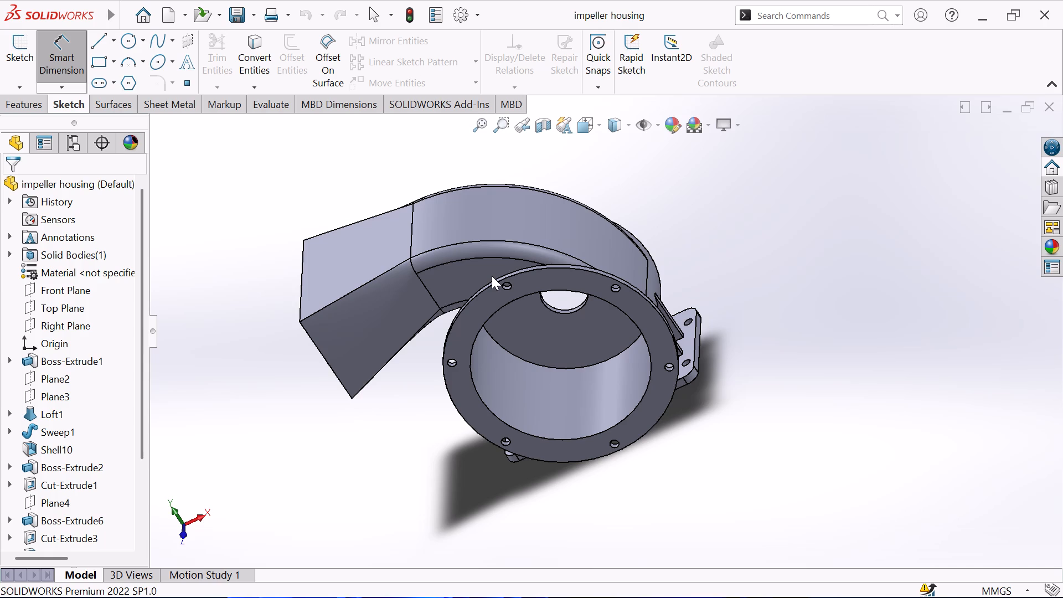
{"action": "middle_click_drag", "start_coordinate": [249, 212], "coordinate": [279, 196]}
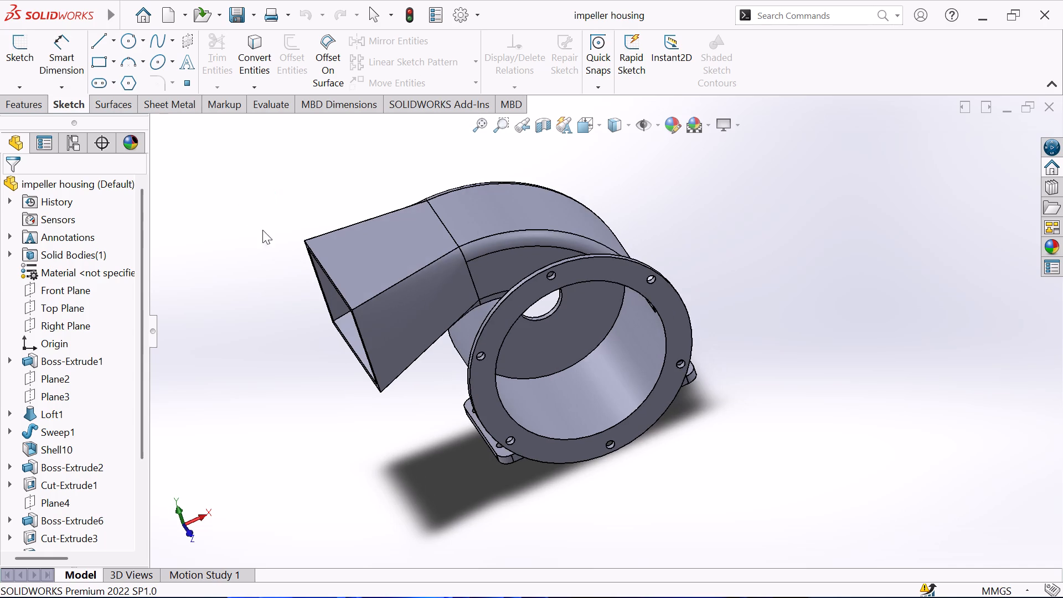
{"action": "middle_click_drag", "start_coordinate": [281, 251], "coordinate": [282, 213]}
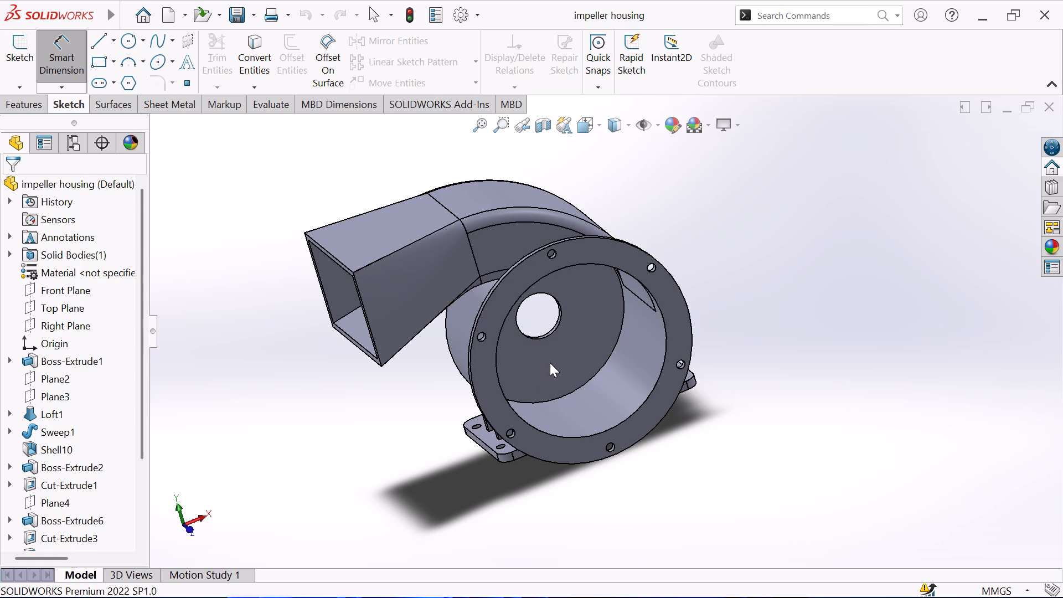
{"action": "middle_click_drag", "start_coordinate": [302, 355], "coordinate": [313, 347]}
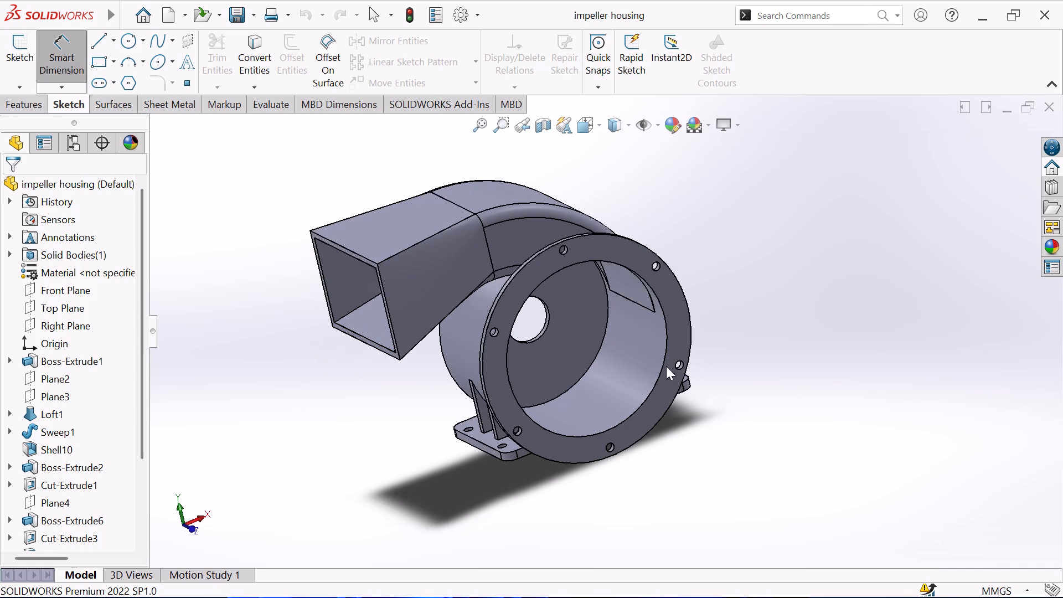
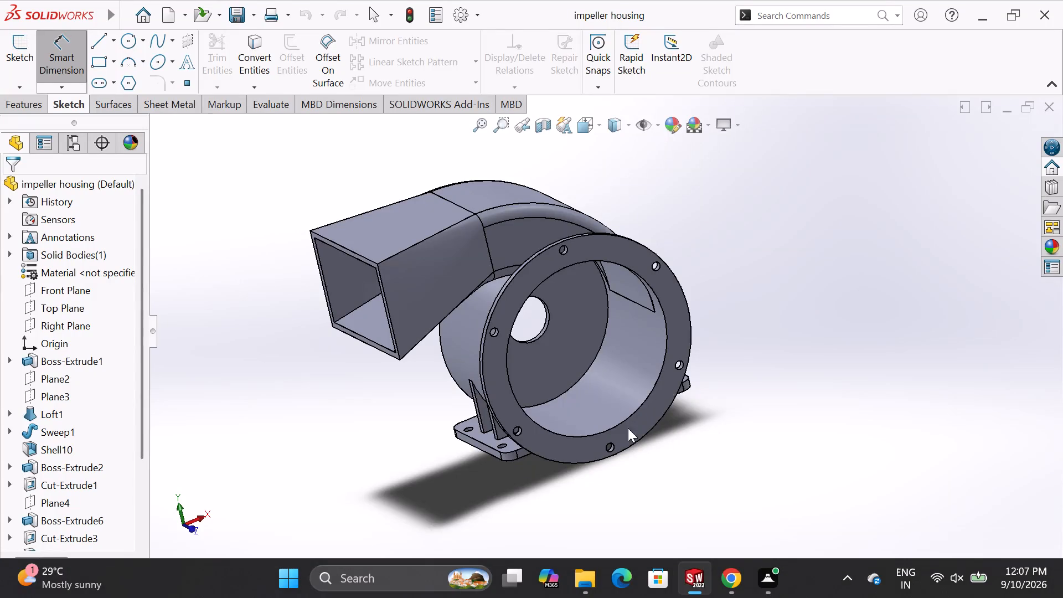
Examine the impeller housing's rectangular outlet, rear bore, flange interior and ribbed mounting feet from several angles and close up.
{"action": "scroll", "coordinate": [563, 338], "scroll_direction": "up", "scroll_amount": 2}
{"action": "middle_click_drag", "start_coordinate": [565, 333], "coordinate": [714, 288]}
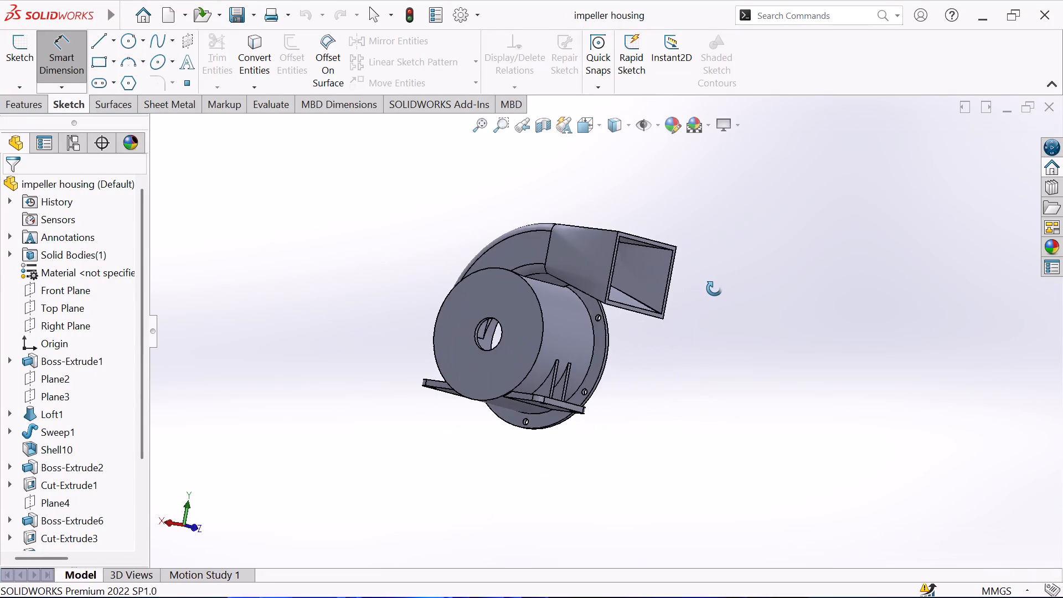
{"action": "middle_click_drag", "start_coordinate": [714, 288], "coordinate": [505, 286]}
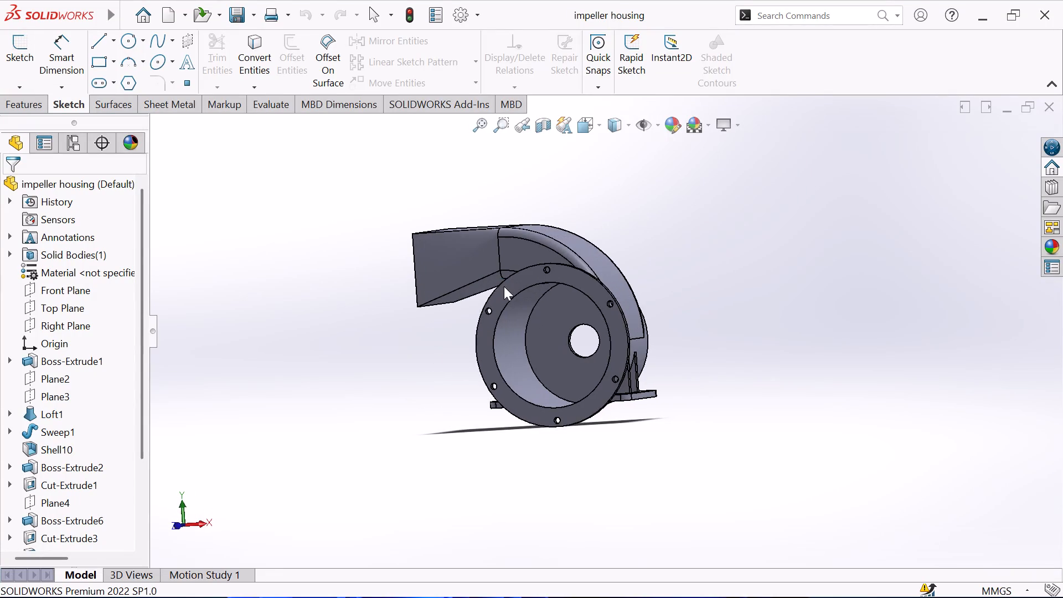
{"action": "scroll", "coordinate": [561, 325], "scroll_direction": "down", "scroll_amount": 2}
{"action": "middle_click_drag", "start_coordinate": [590, 281], "coordinate": [615, 240]}
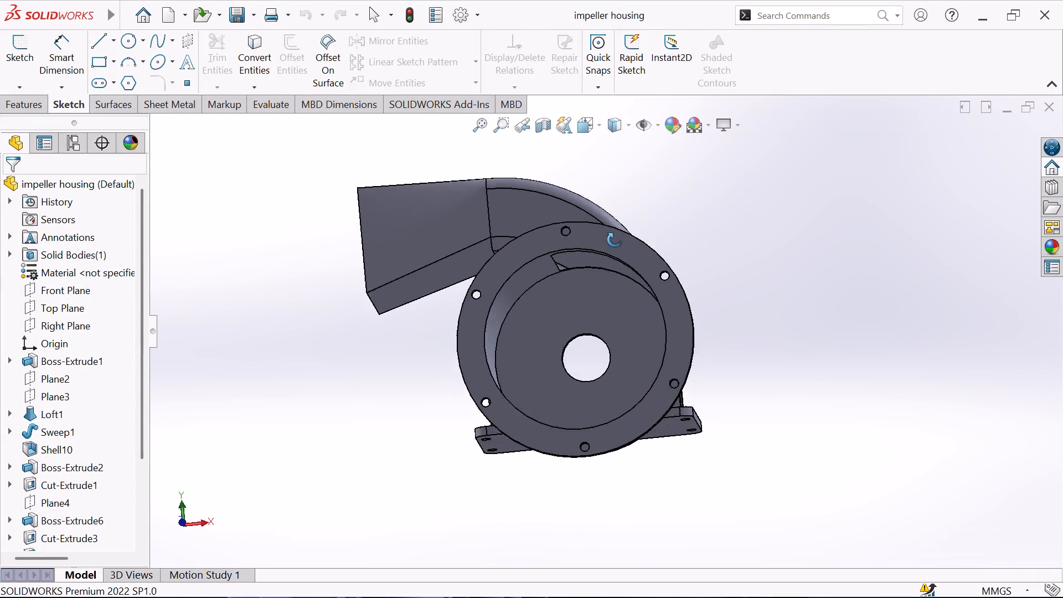
{"action": "middle_click_drag", "start_coordinate": [615, 240], "coordinate": [677, 239]}
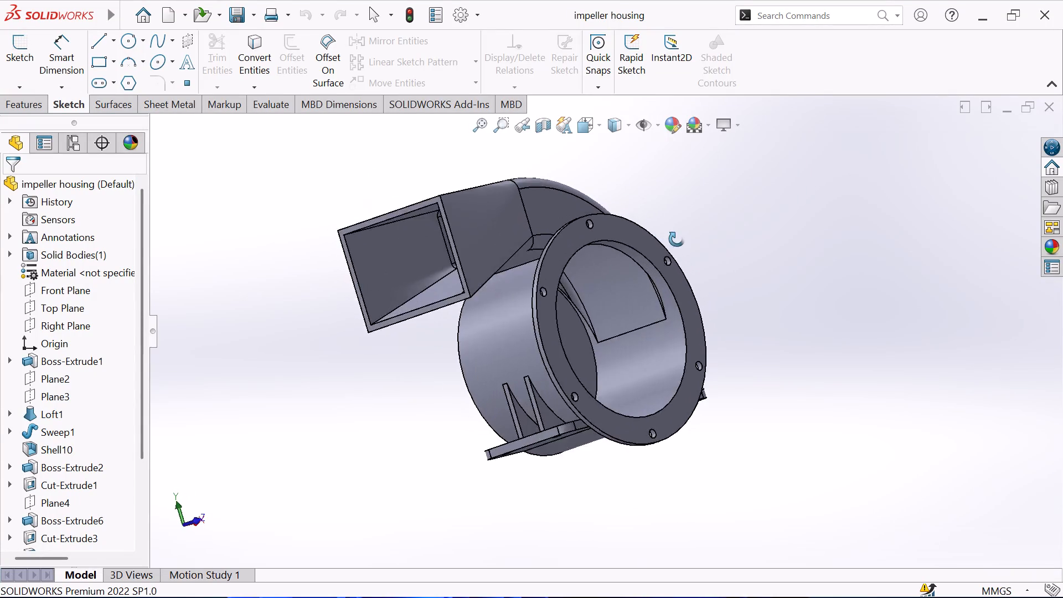
{"action": "middle_click_drag", "start_coordinate": [677, 239], "coordinate": [692, 253]}
{"action": "scroll", "coordinate": [670, 286], "scroll_direction": "down", "scroll_amount": 2}
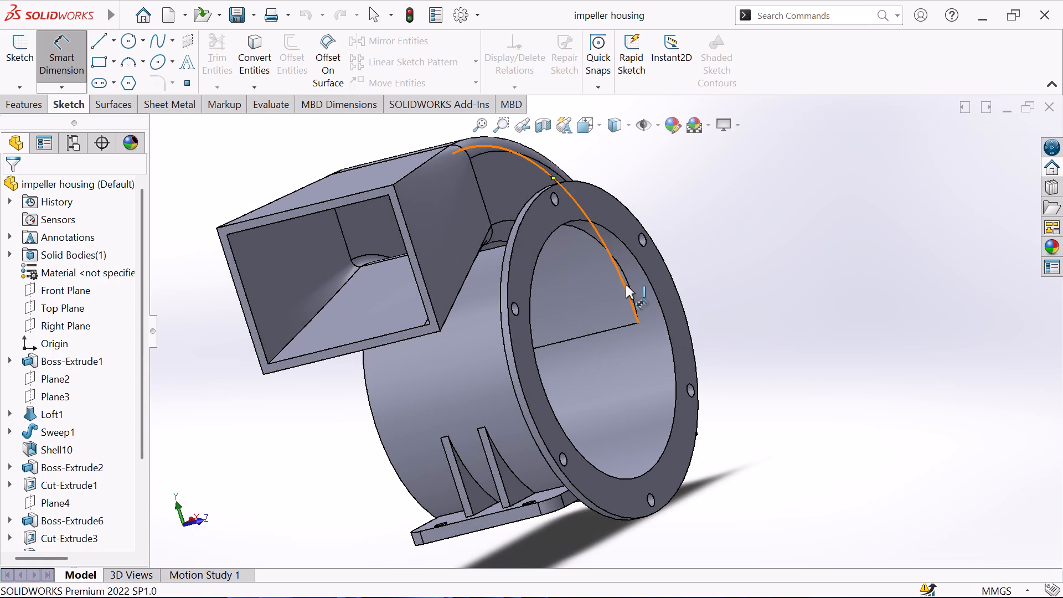
{"action": "scroll", "coordinate": [628, 284], "scroll_direction": "down", "scroll_amount": 2}
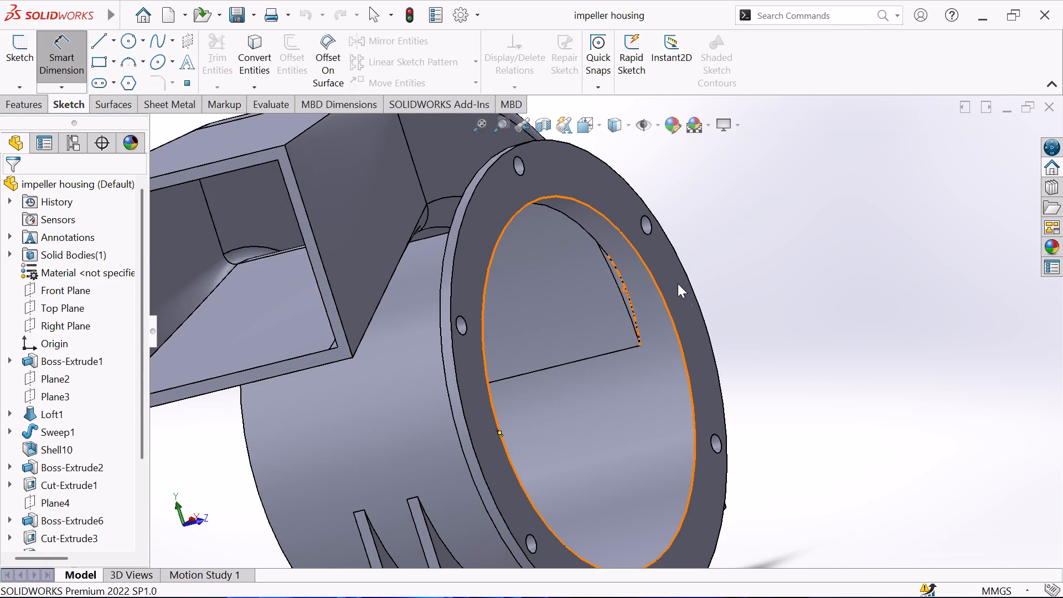
{"action": "middle_click_drag", "start_coordinate": [696, 276], "coordinate": [680, 281]}
{"action": "scroll", "coordinate": [643, 304], "scroll_direction": "down", "scroll_amount": 2}
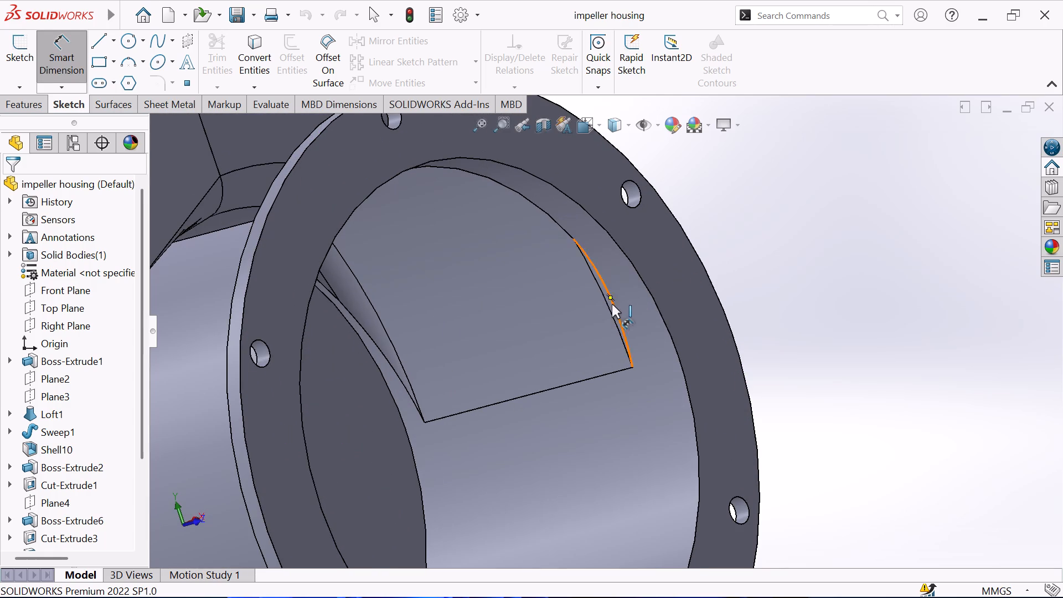
{"action": "middle_click_drag", "start_coordinate": [770, 285], "coordinate": [818, 279]}
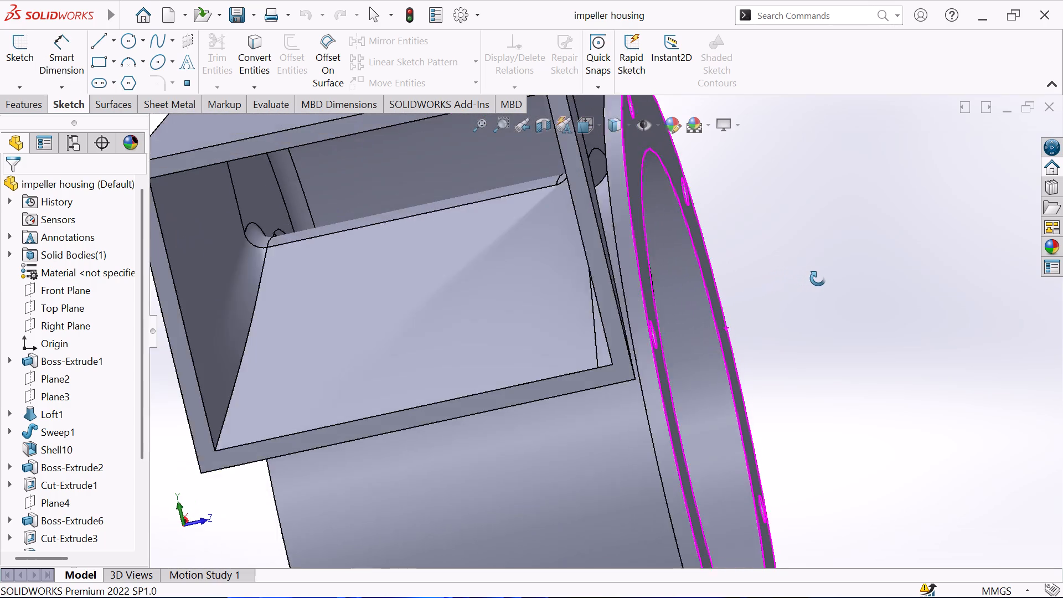
{"action": "middle_click_drag", "start_coordinate": [818, 279], "coordinate": [792, 248]}
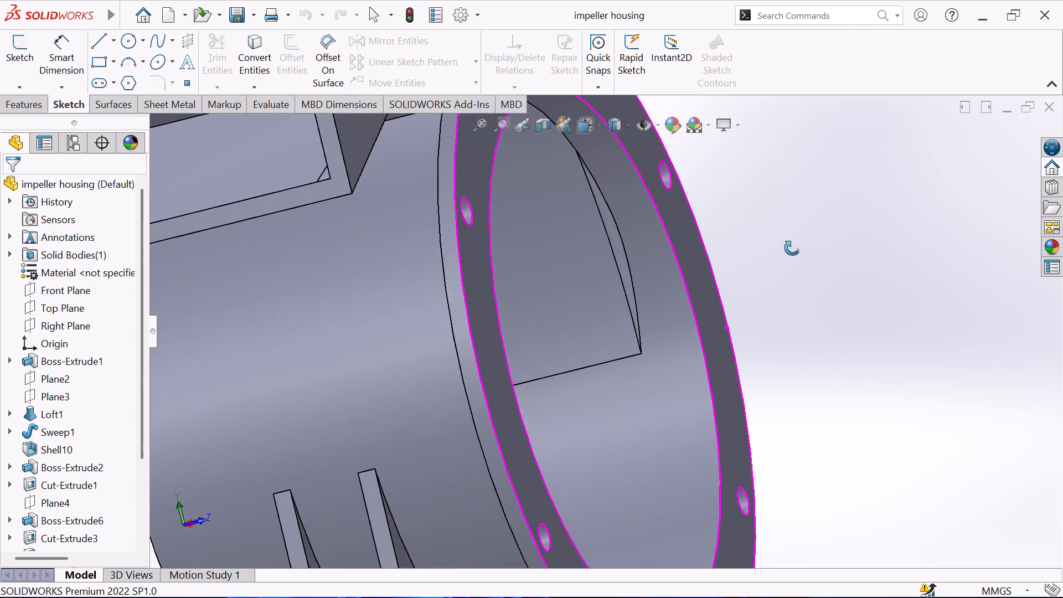
{"action": "middle_click_drag", "start_coordinate": [792, 248], "coordinate": [648, 272]}
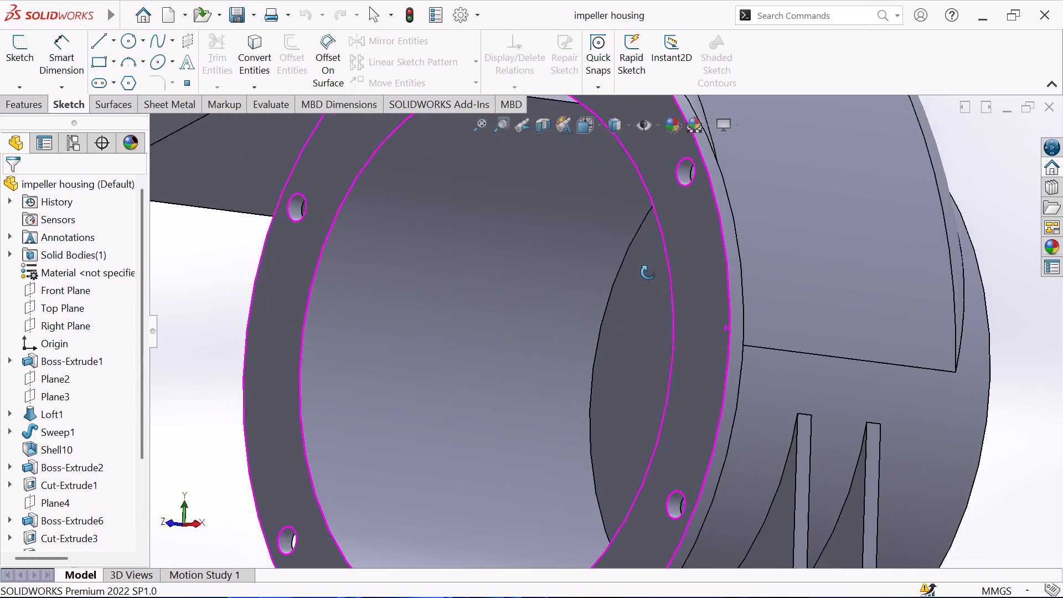
{"action": "middle_click_drag", "start_coordinate": [648, 272], "coordinate": [631, 269]}
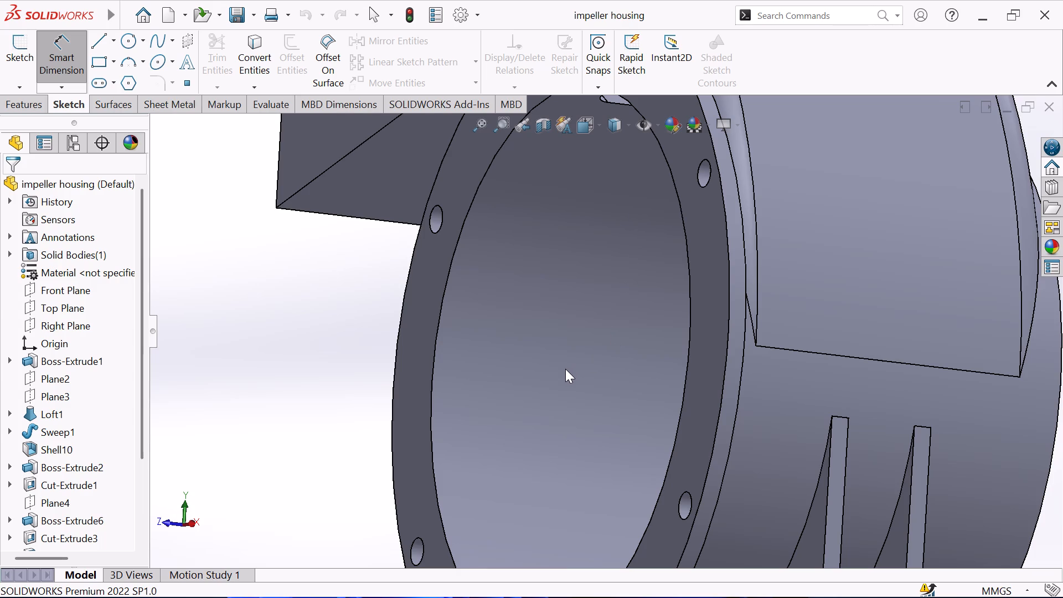
{"action": "scroll", "coordinate": [589, 410], "scroll_direction": "up", "scroll_amount": 3}
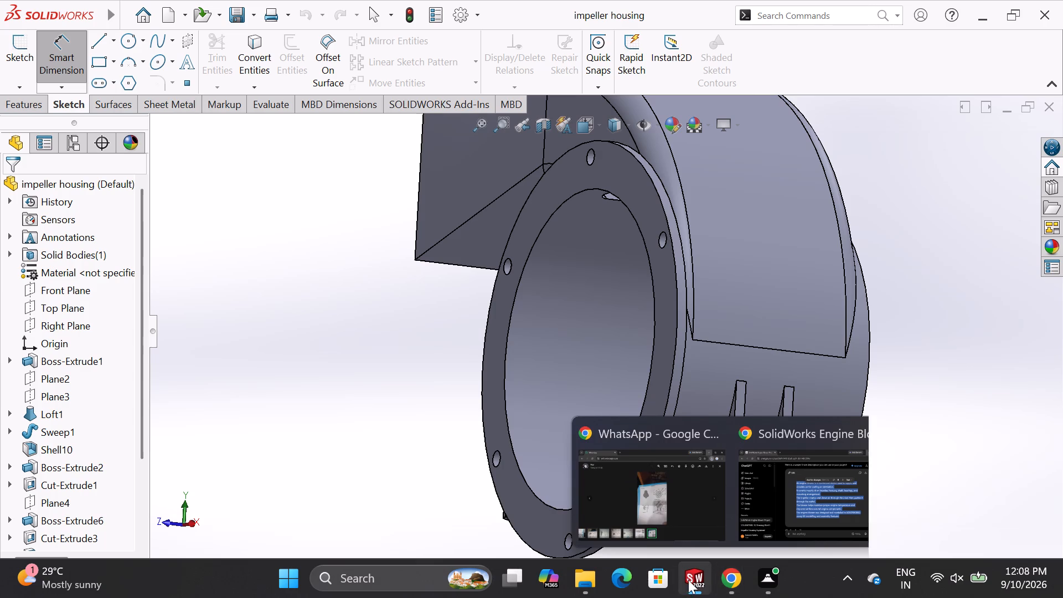
Close the impeller housing part and return to the open sketch of the hexagonal fitting in Part2.
{"action": "left_click", "coordinate": [706, 580]}
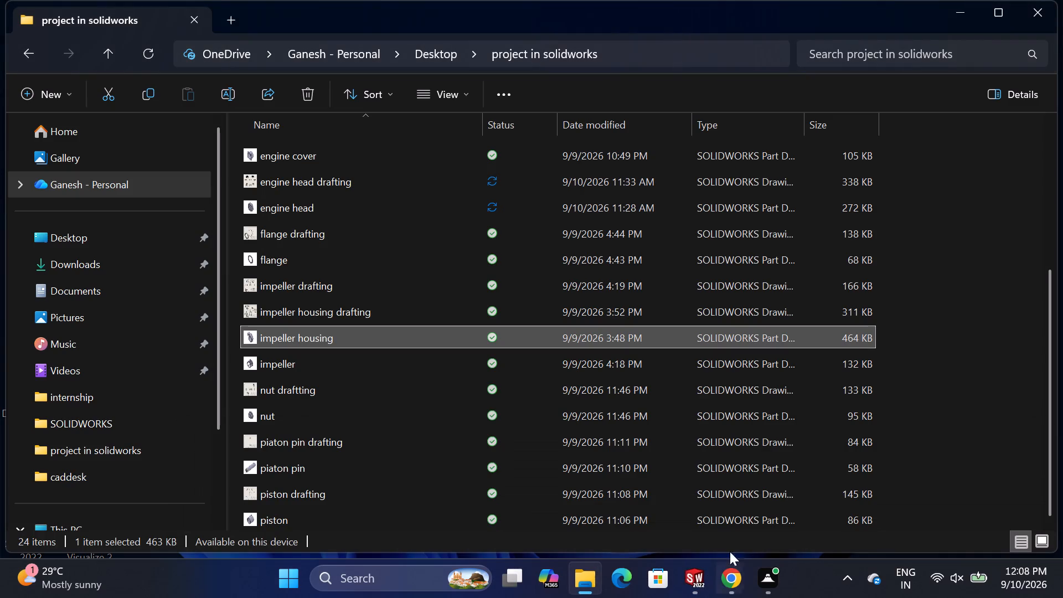
{"action": "left_click", "coordinate": [689, 575]}
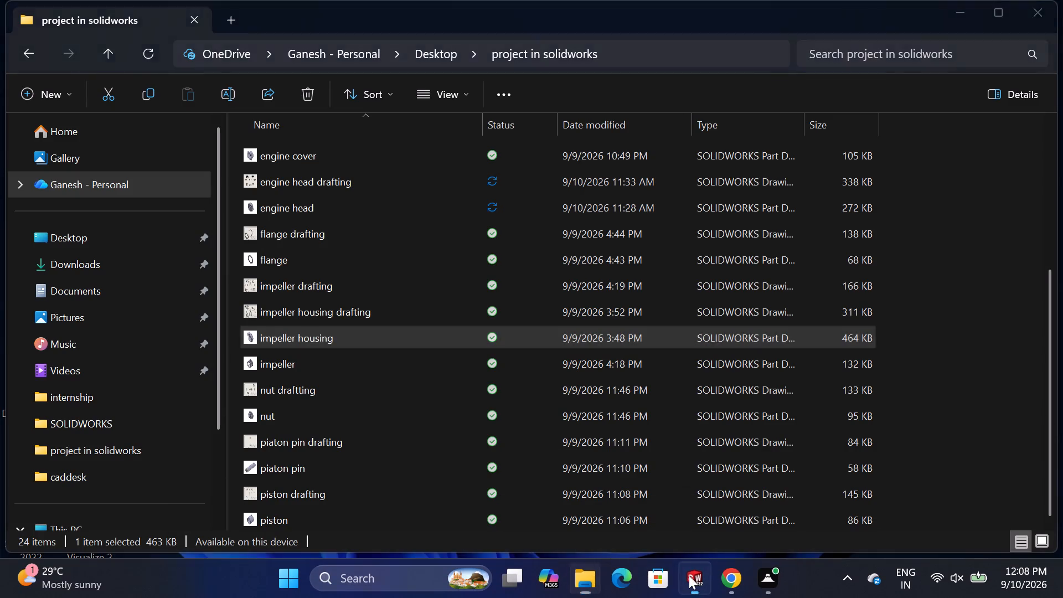
{"action": "left_click", "coordinate": [695, 575]}
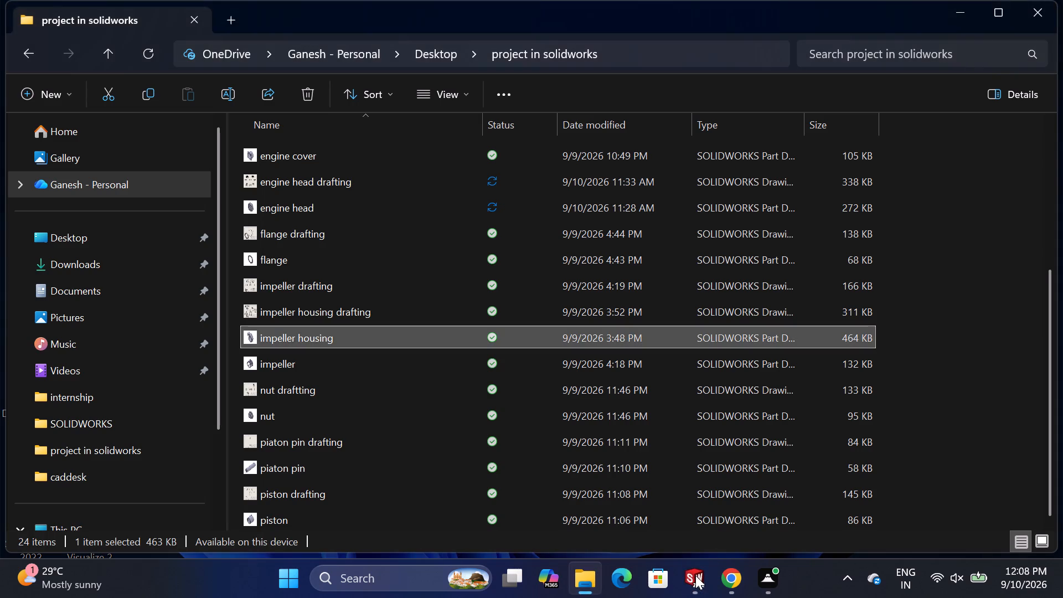
{"action": "left_click", "coordinate": [695, 575]}
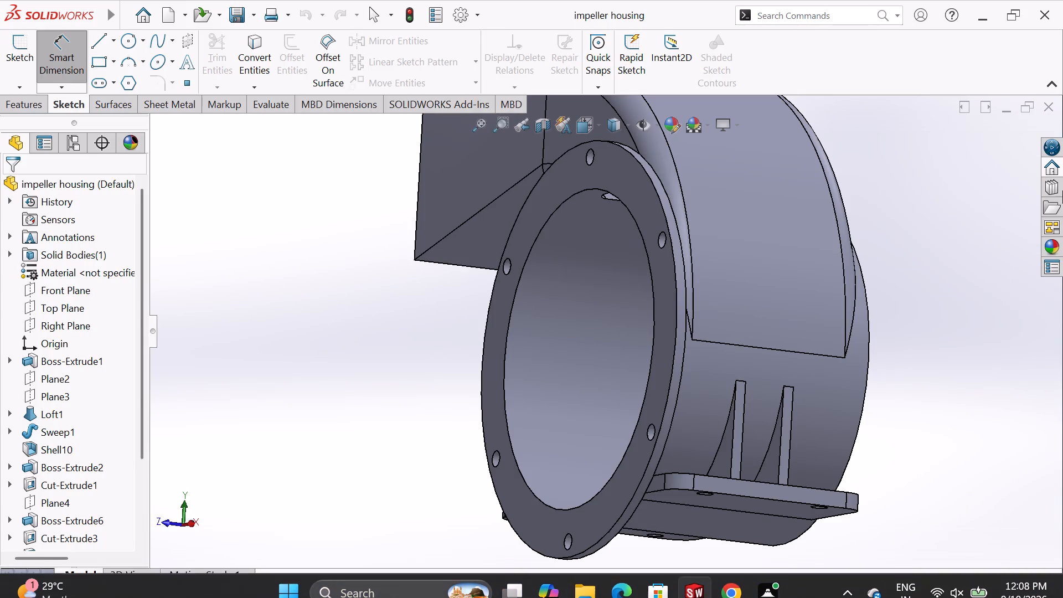
{"action": "left_click", "coordinate": [1046, 104]}
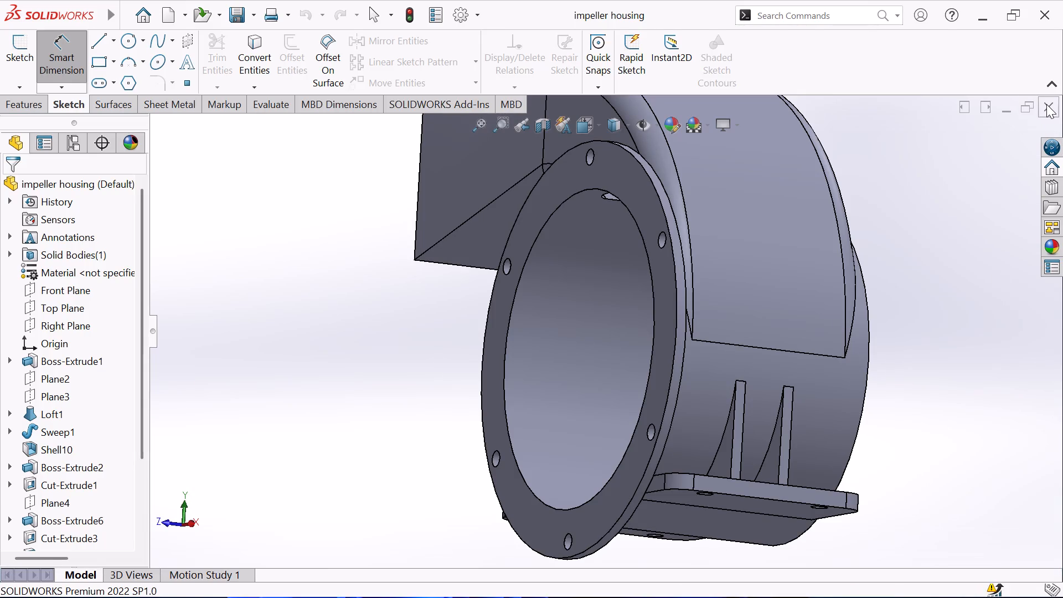
Sketch a stepped line chain from the short line's outer end to the centerline's outer end, with steps about 0.45 mm high and 1.3 mm long.
{"action": "scroll", "coordinate": [753, 310], "scroll_direction": "up", "scroll_amount": 2}
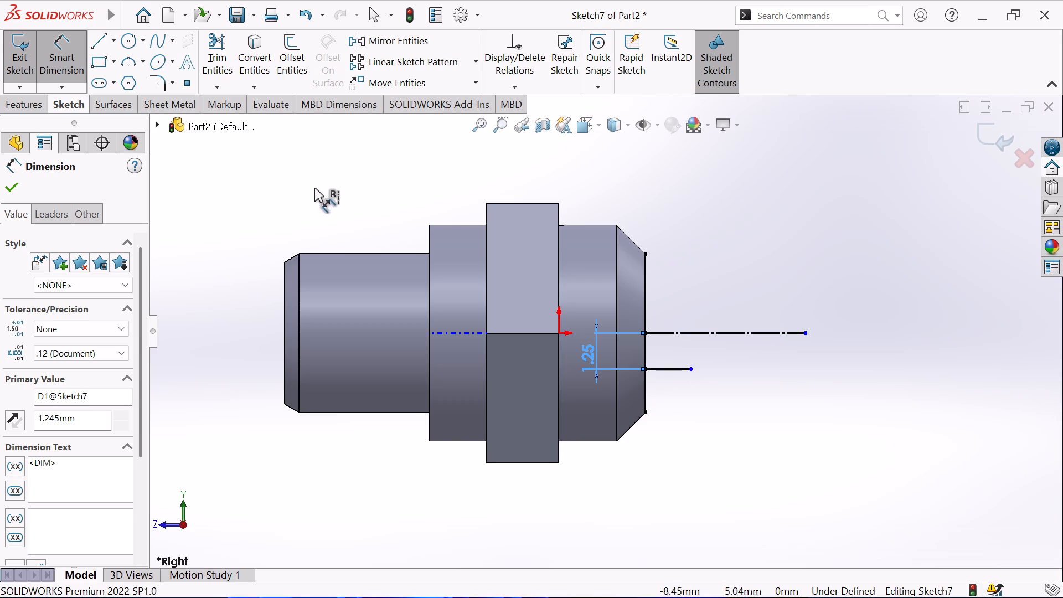
{"action": "left_click", "coordinate": [8, 183]}
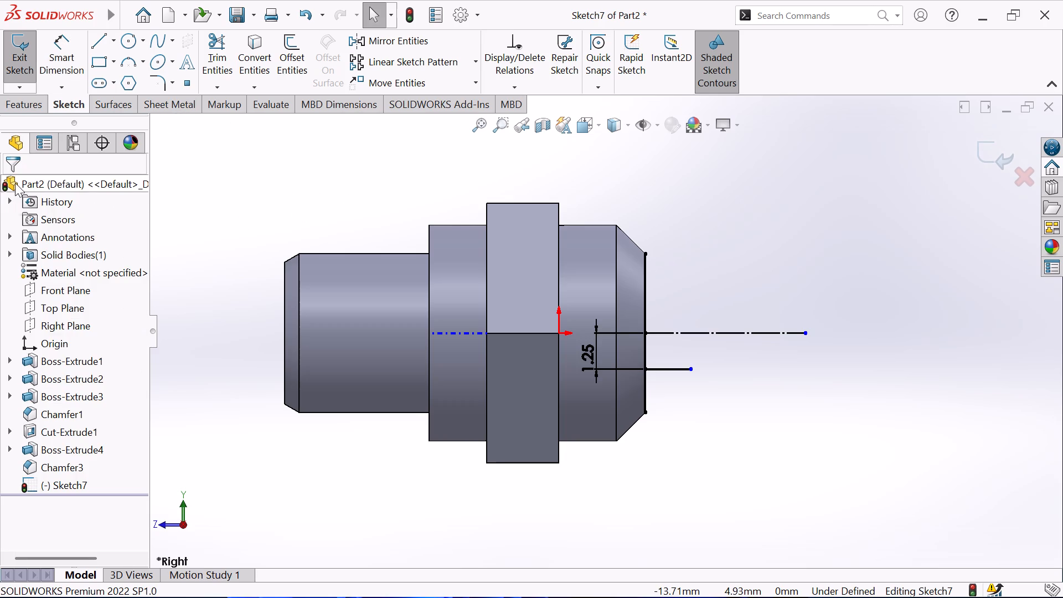
{"action": "left_click", "coordinate": [98, 35]}
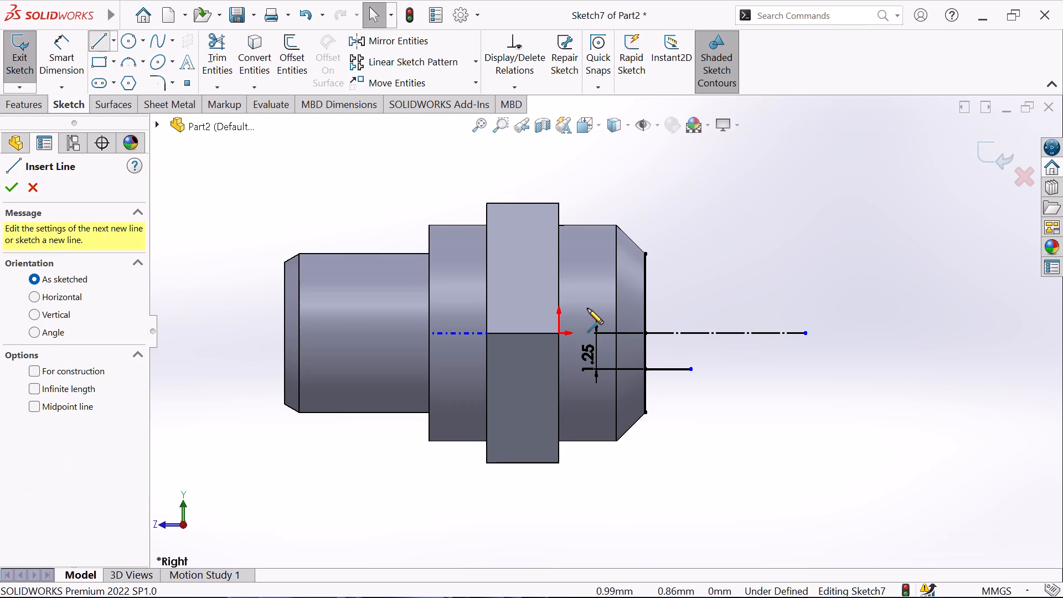
{"action": "left_click", "coordinate": [693, 370]}
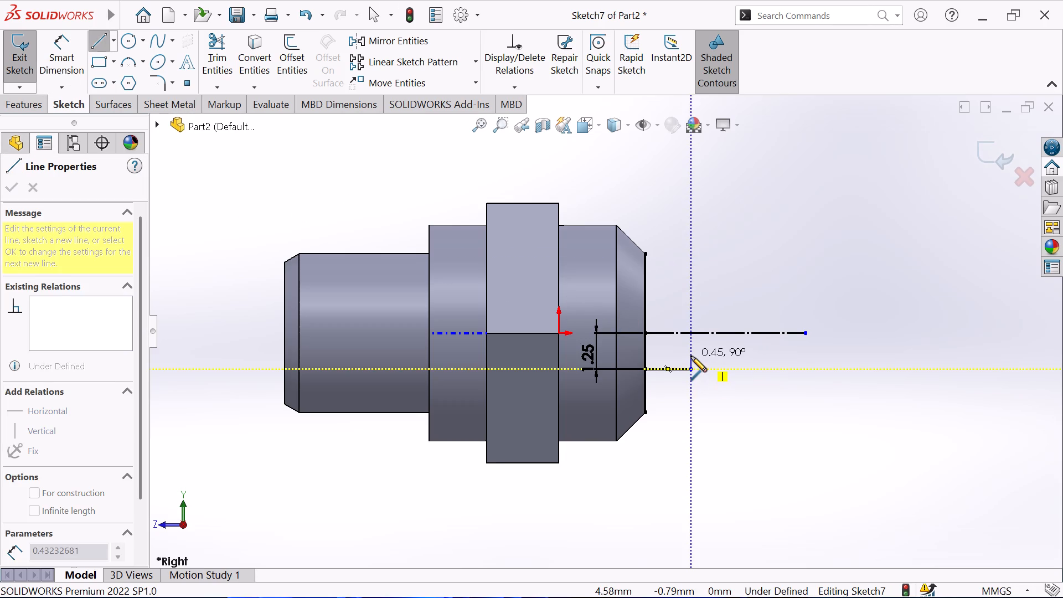
{"action": "left_click", "coordinate": [691, 356]}
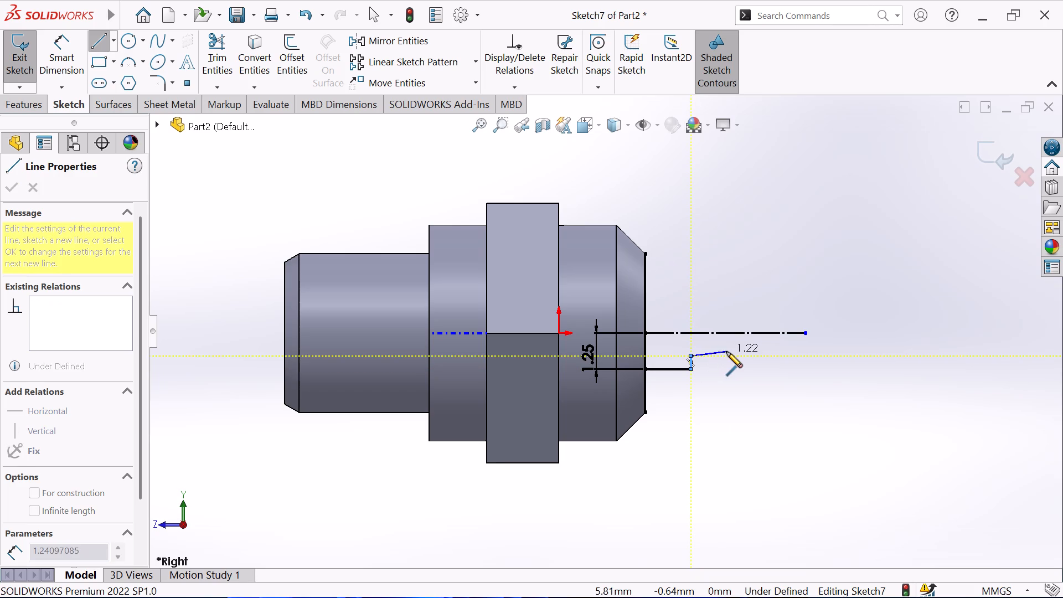
{"action": "left_click", "coordinate": [727, 354]}
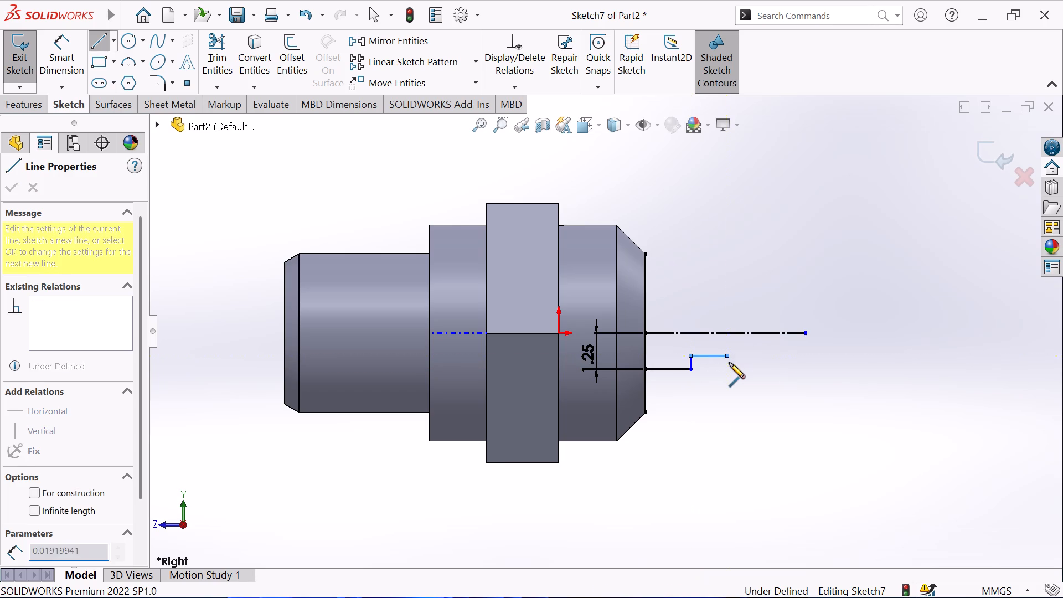
{"action": "left_click", "coordinate": [730, 368]}
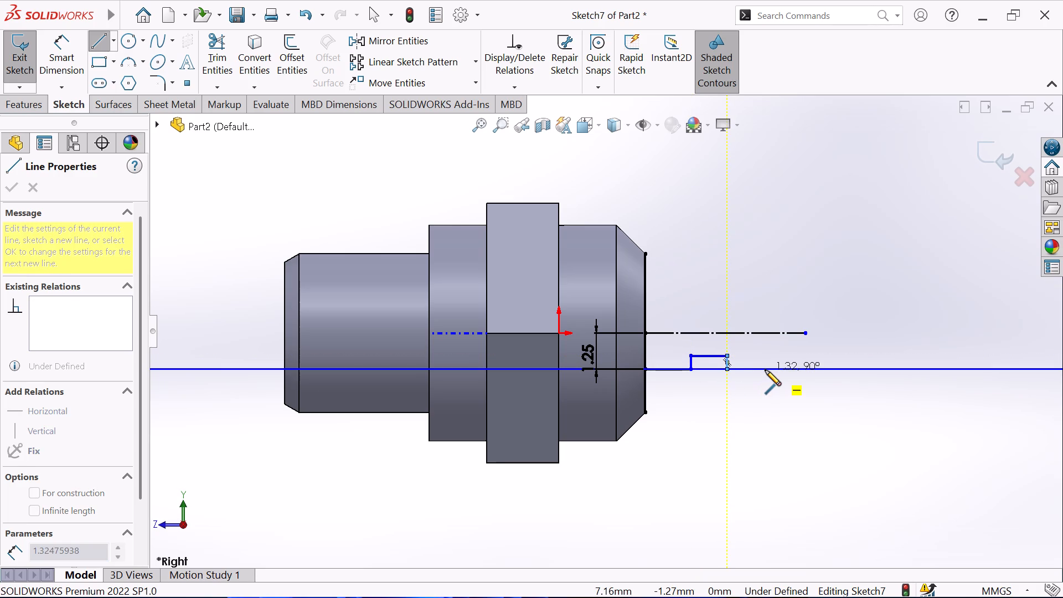
{"action": "left_click", "coordinate": [765, 370]}
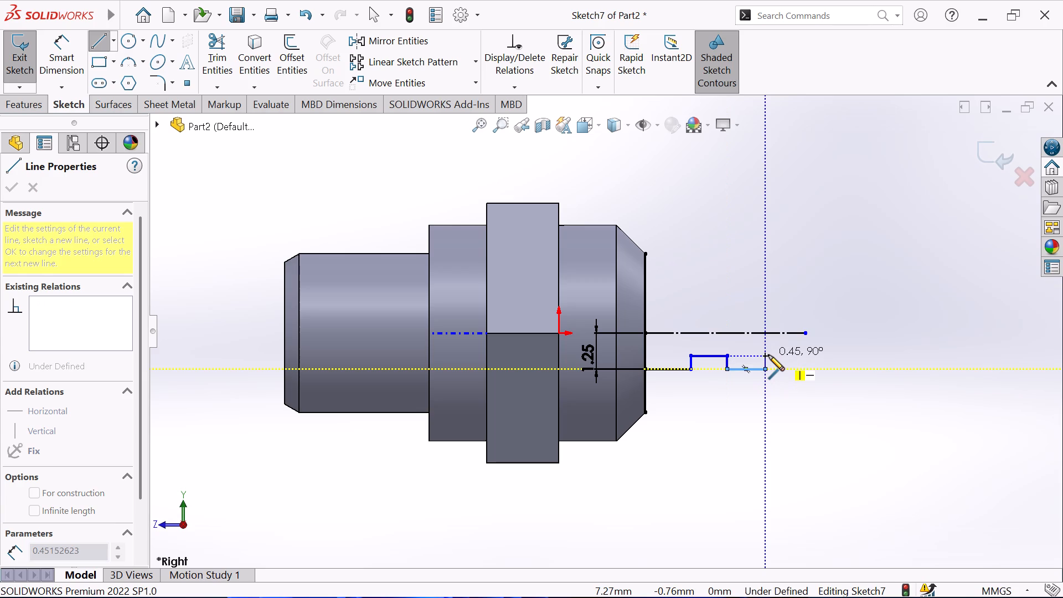
{"action": "left_click", "coordinate": [768, 355]}
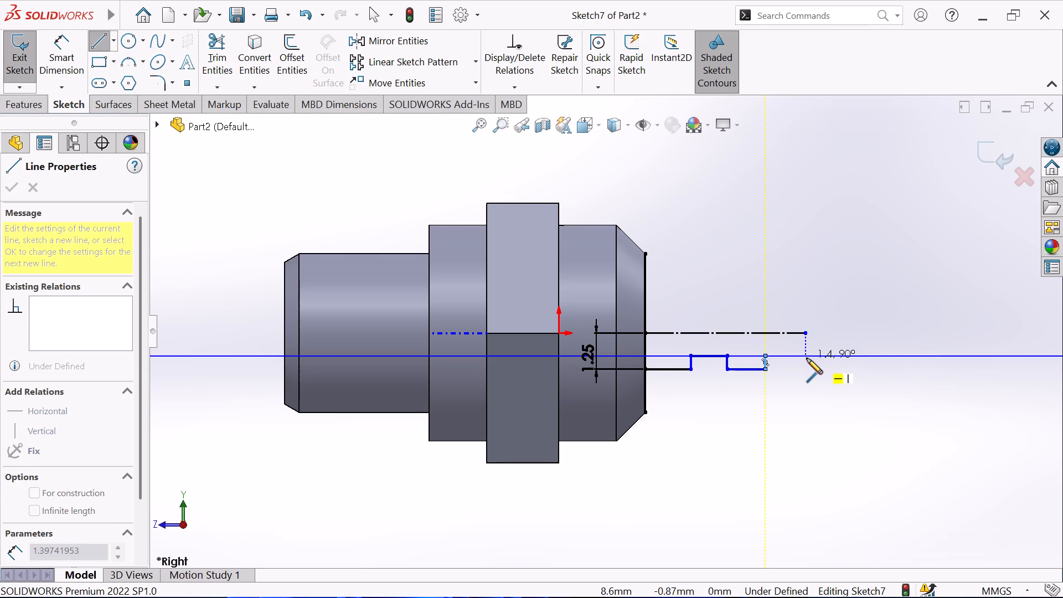
{"action": "left_click", "coordinate": [806, 358]}
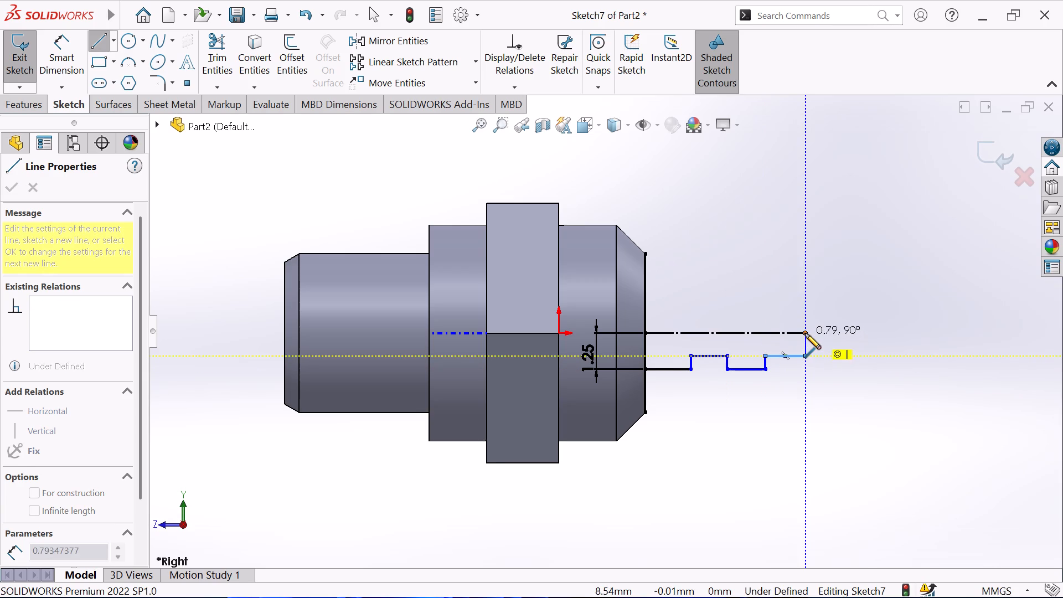
{"action": "left_click", "coordinate": [805, 333]}
{"action": "key", "text": "Escape"}
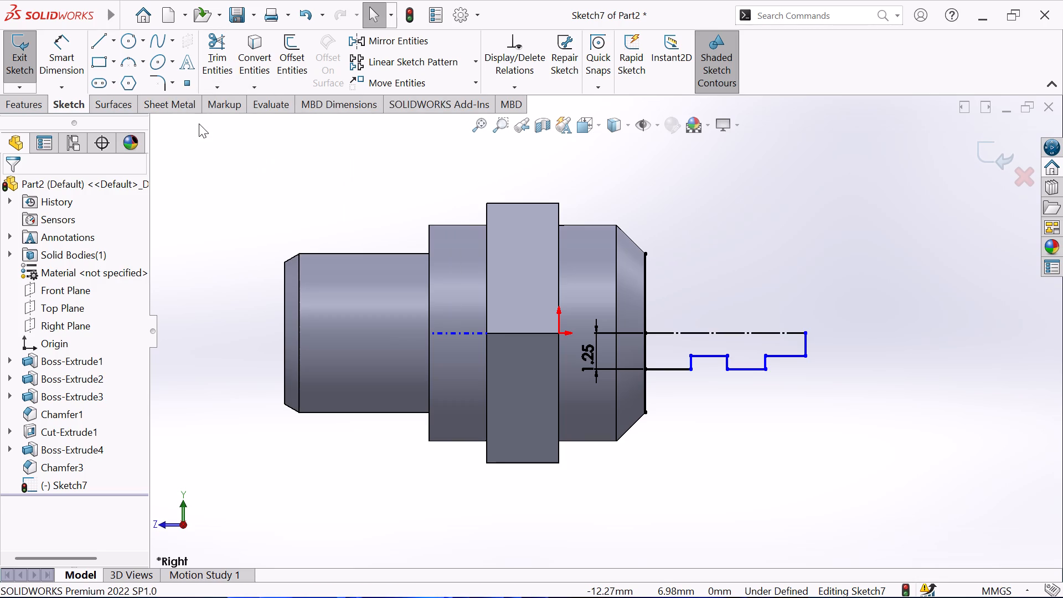
Dimension the height of the first vertical step after the short horizontal line as 0.25 mm.
{"action": "left_click", "coordinate": [58, 55]}
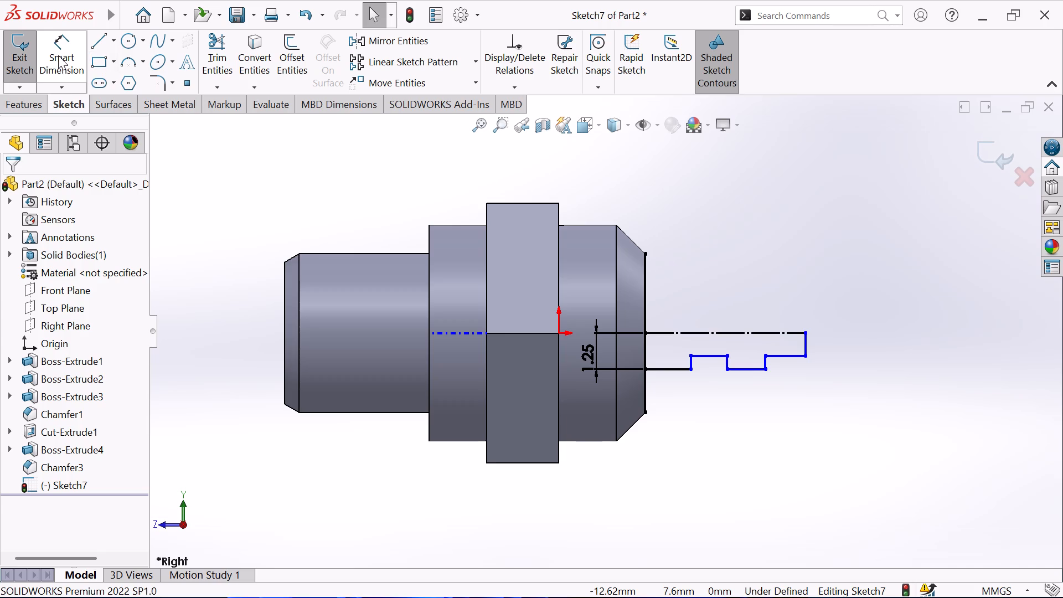
{"action": "left_click", "coordinate": [674, 372]}
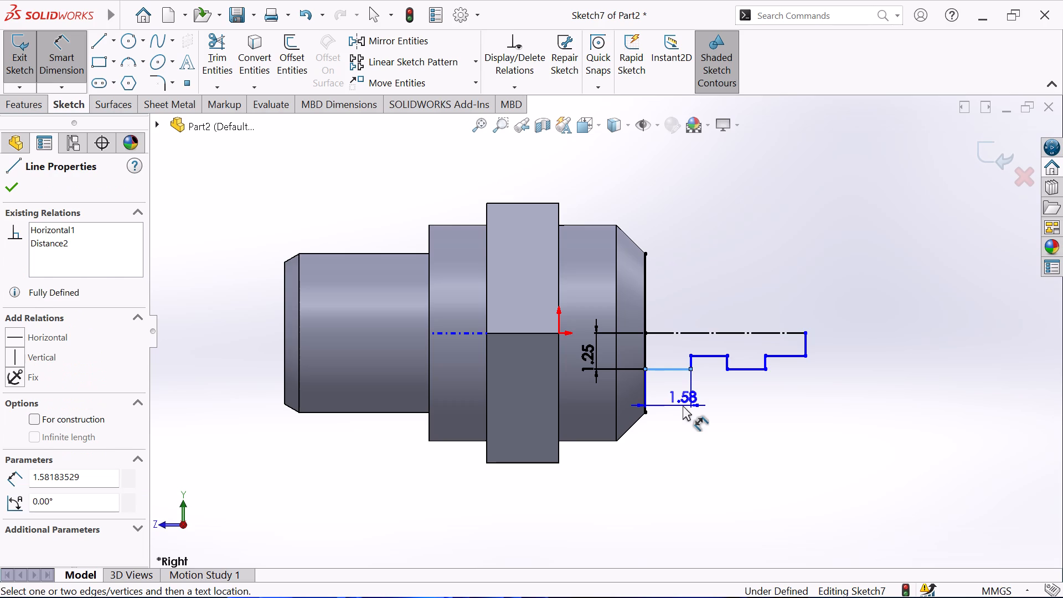
{"action": "key", "text": "Escape"}
{"action": "left_click", "coordinate": [689, 362]}
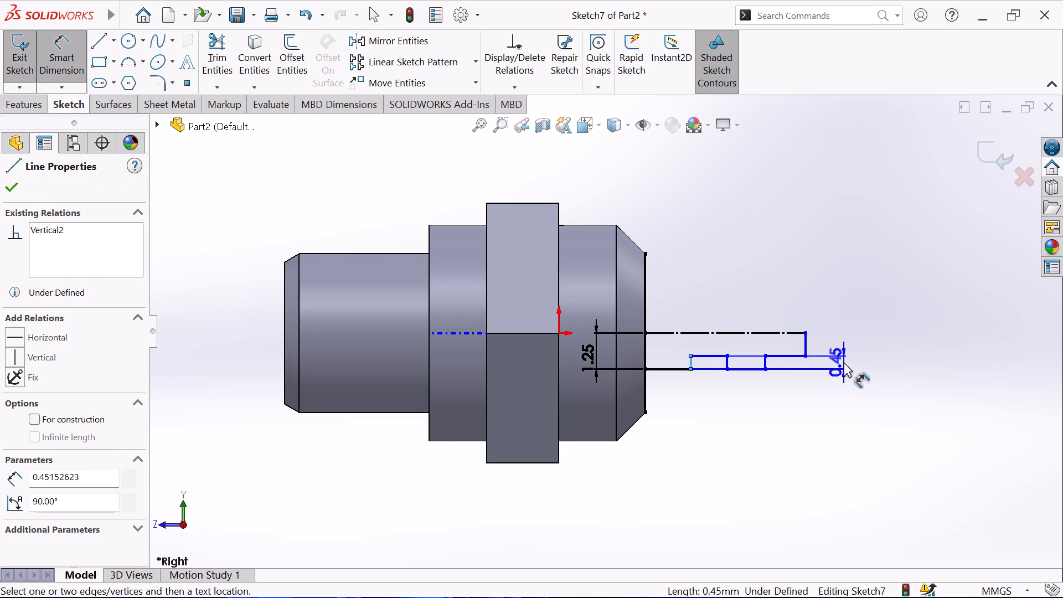
{"action": "left_click", "coordinate": [844, 362]}
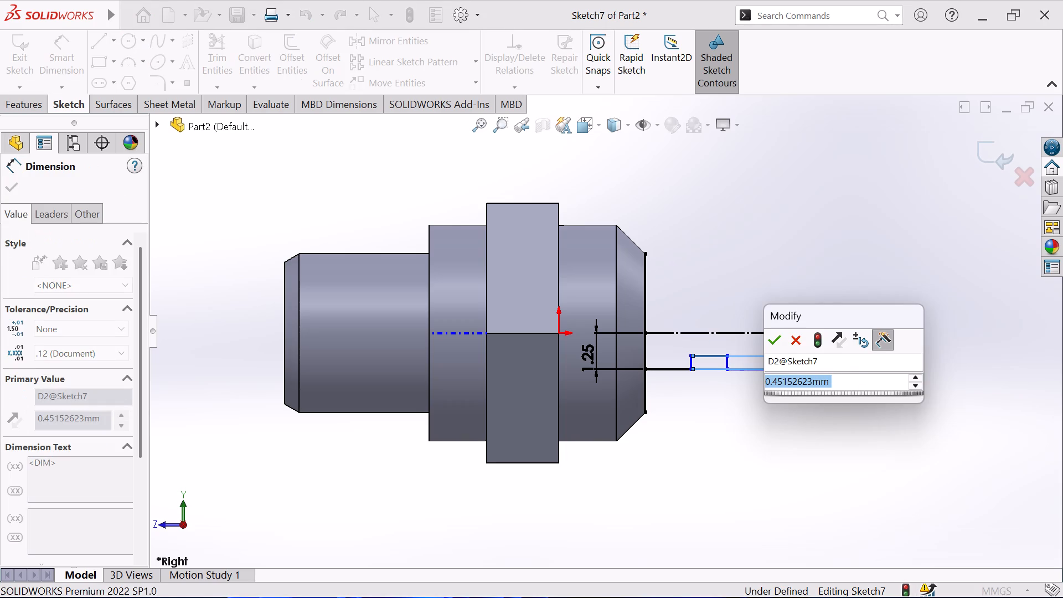
{"action": "type", "text": ".25"}
{"action": "key", "text": "Return"}
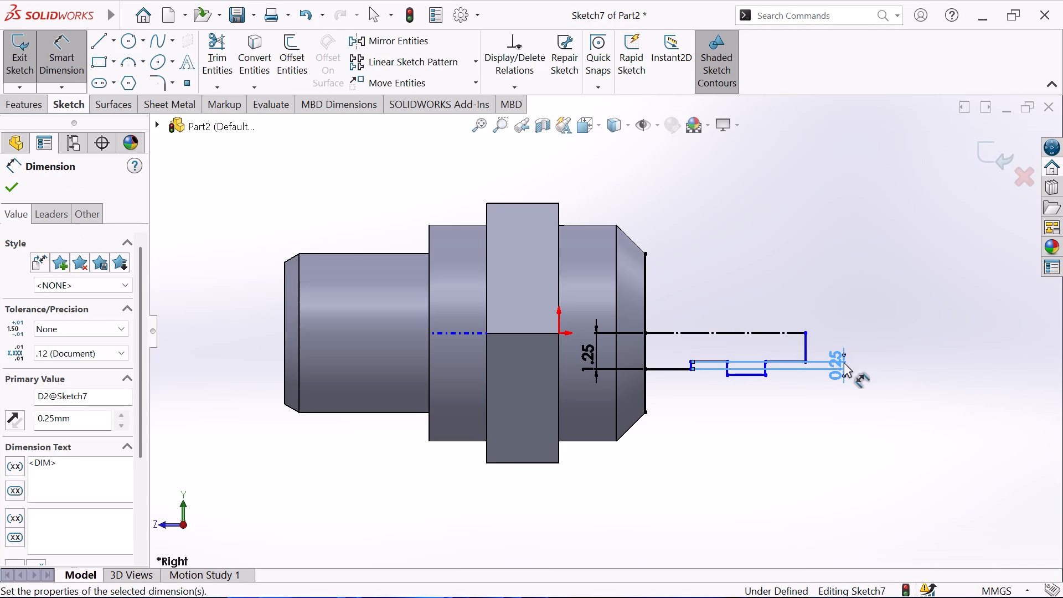
Dimension the length of the raised horizontal line after the first vertical step as 0.5 mm.
{"action": "left_click", "coordinate": [714, 363]}
{"action": "left_click", "coordinate": [716, 404]}
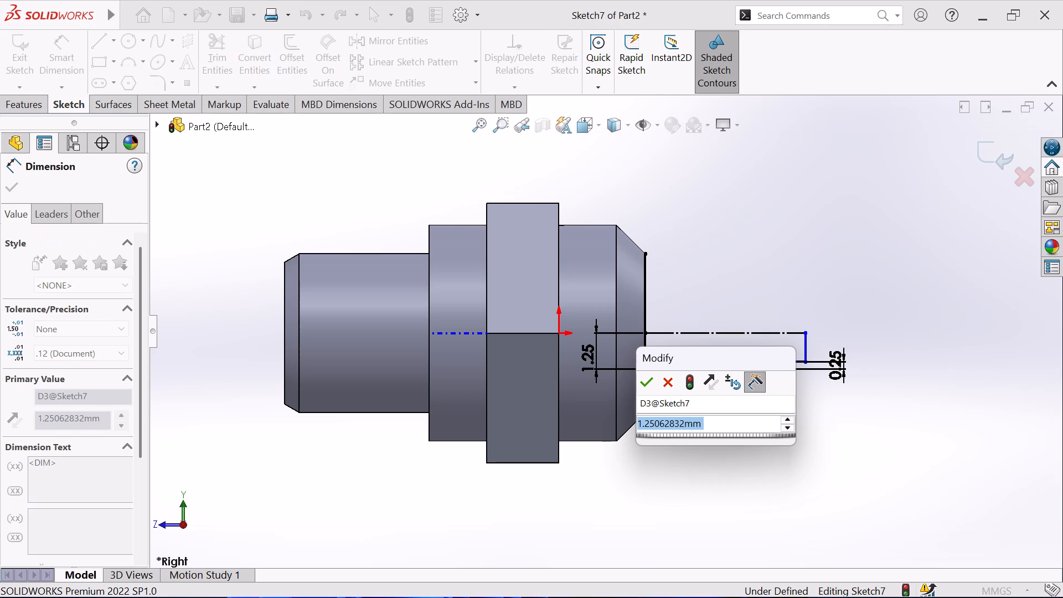
{"action": "type", "text": ".5"}
{"action": "key", "text": "Return"}
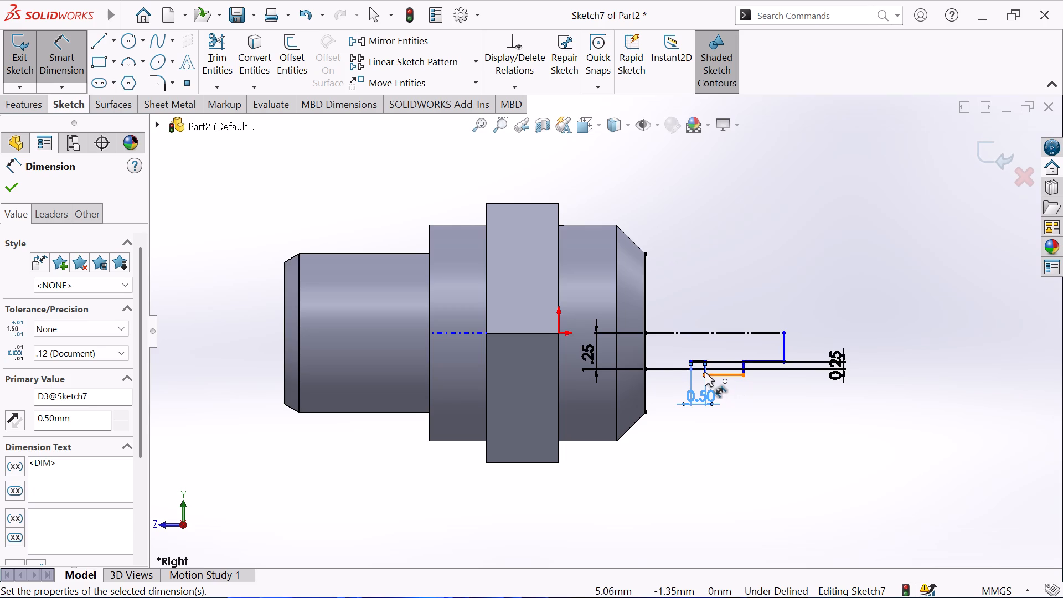
Dimension the height of the second vertical step, after the raised 0.5 mm horizontal line, as 0.35 mm.
{"action": "scroll", "coordinate": [705, 372], "scroll_direction": "down", "scroll_amount": 2}
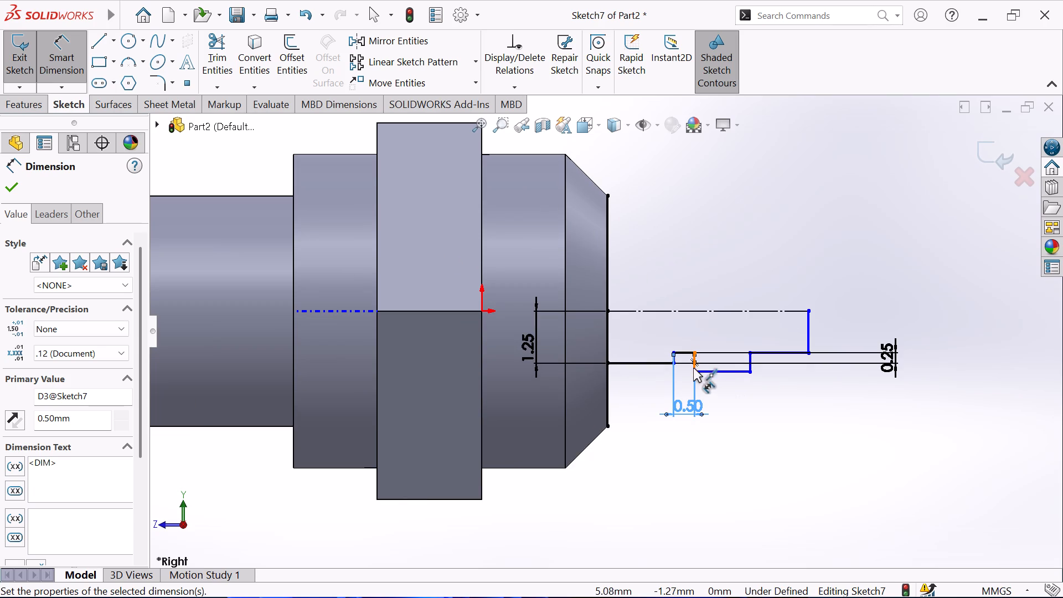
{"action": "left_click", "coordinate": [694, 367]}
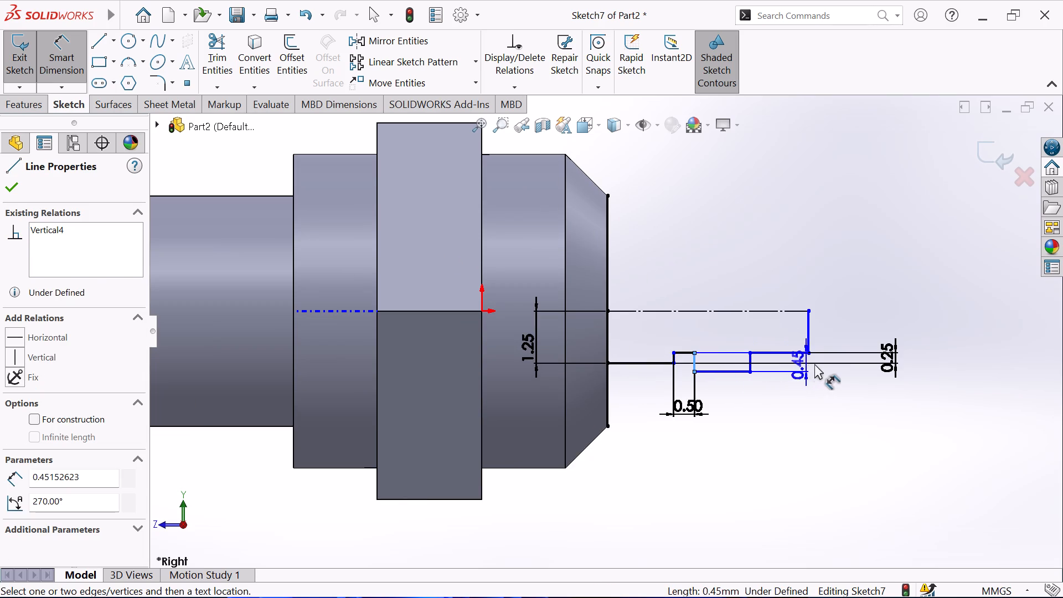
{"action": "left_click", "coordinate": [815, 363]}
{"action": "type", "text": ".35"}
{"action": "key", "text": "Return"}
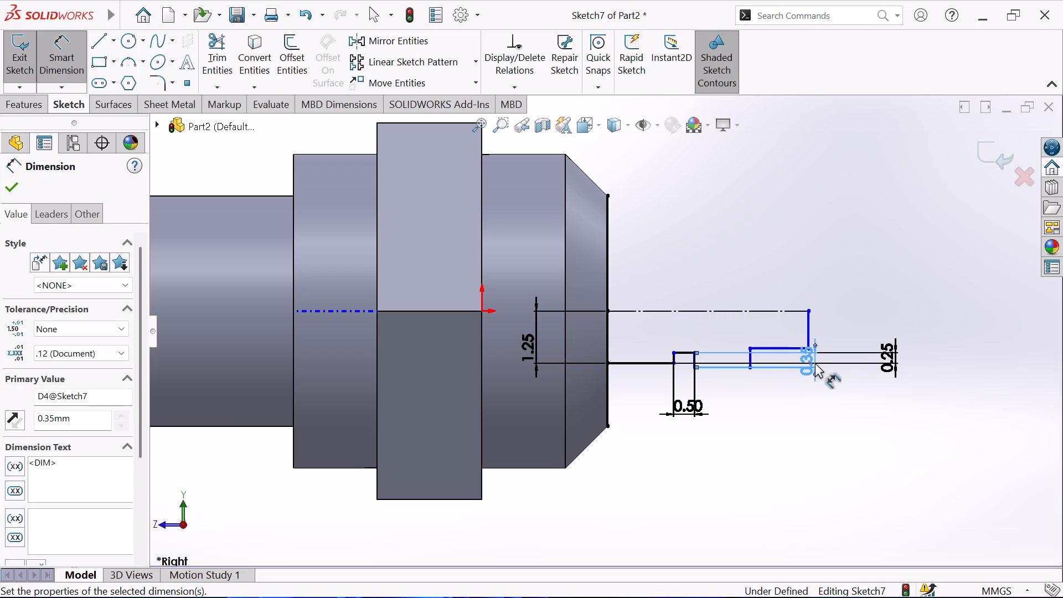
Dimension the length of the lower horizontal line after the second vertical step as 0.50 mm.
{"action": "left_click", "coordinate": [730, 366]}
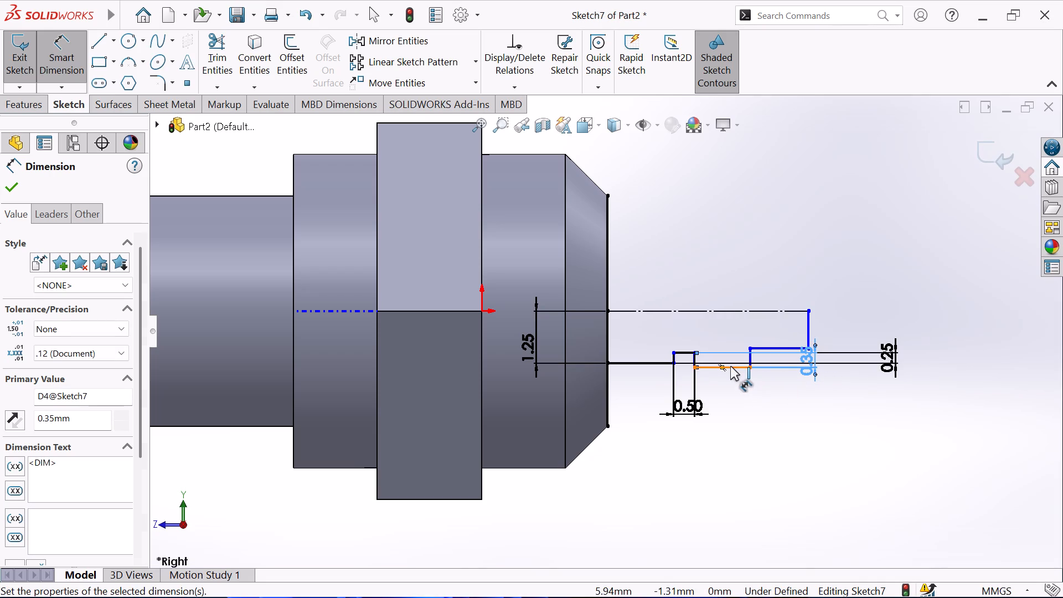
{"action": "left_click", "coordinate": [728, 404]}
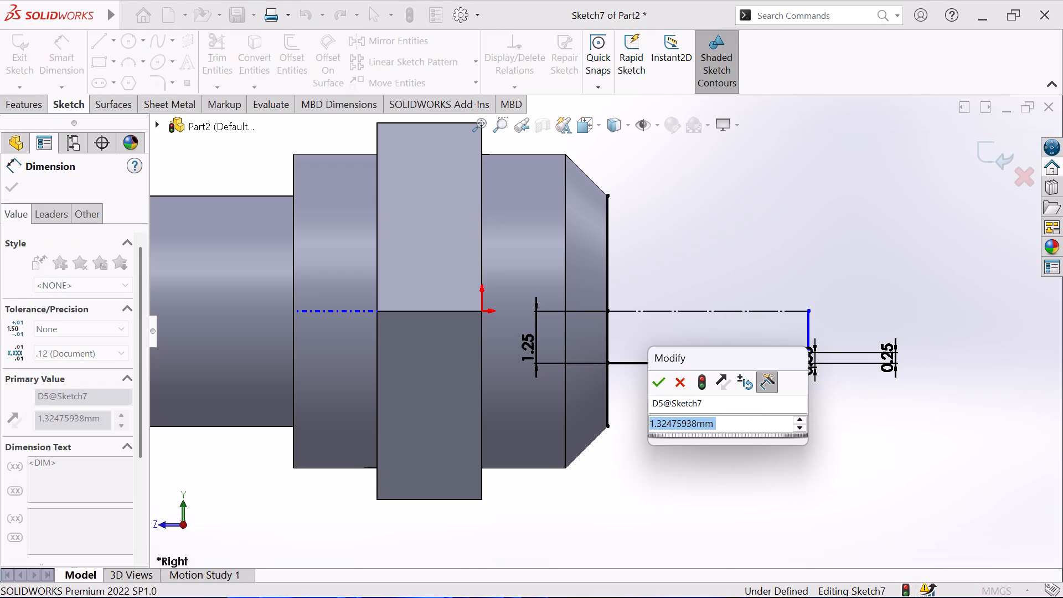
{"action": "key", "text": "period"}
{"action": "type", "text": "50"}
{"action": "key", "text": "Return"}
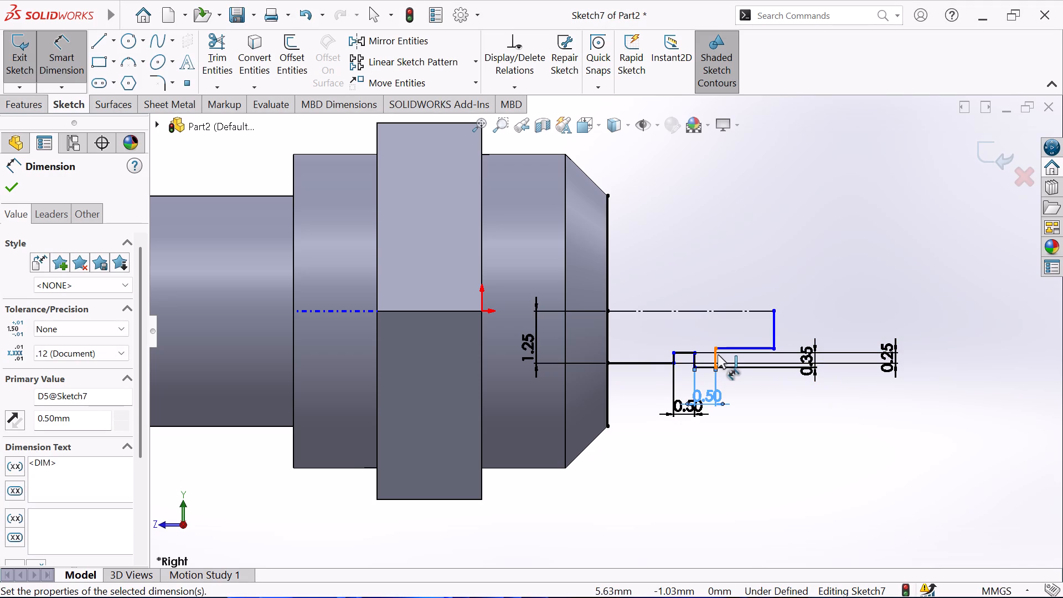
Dimension the height of the third vertical step of the profile as 0.25 mm.
{"action": "left_click", "coordinate": [718, 354]}
{"action": "left_click", "coordinate": [775, 379]}
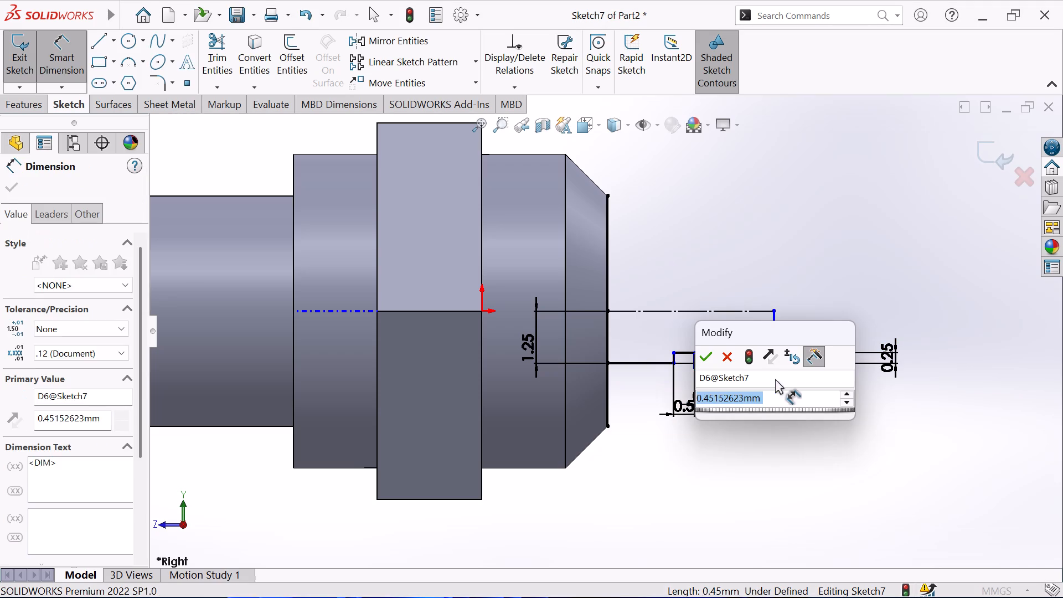
{"action": "key", "text": "period"}
{"action": "type", "text": "25"}
{"action": "key", "text": "Return"}
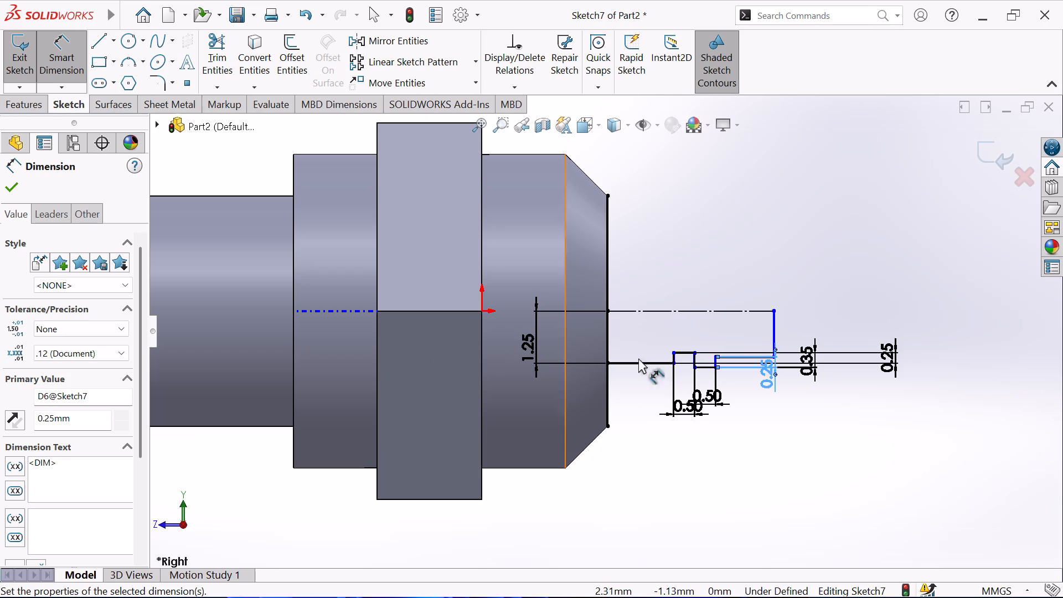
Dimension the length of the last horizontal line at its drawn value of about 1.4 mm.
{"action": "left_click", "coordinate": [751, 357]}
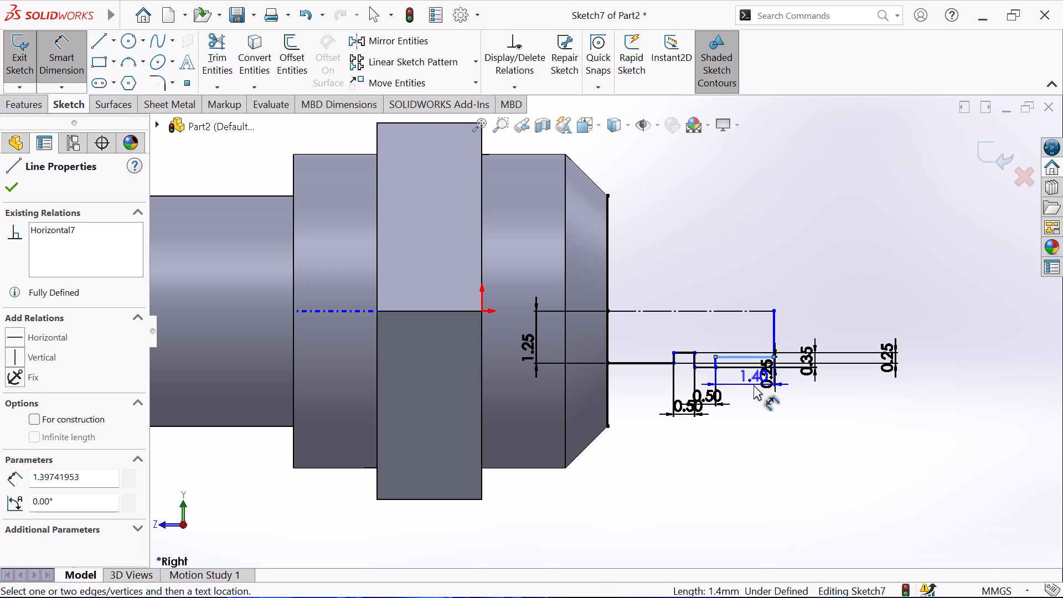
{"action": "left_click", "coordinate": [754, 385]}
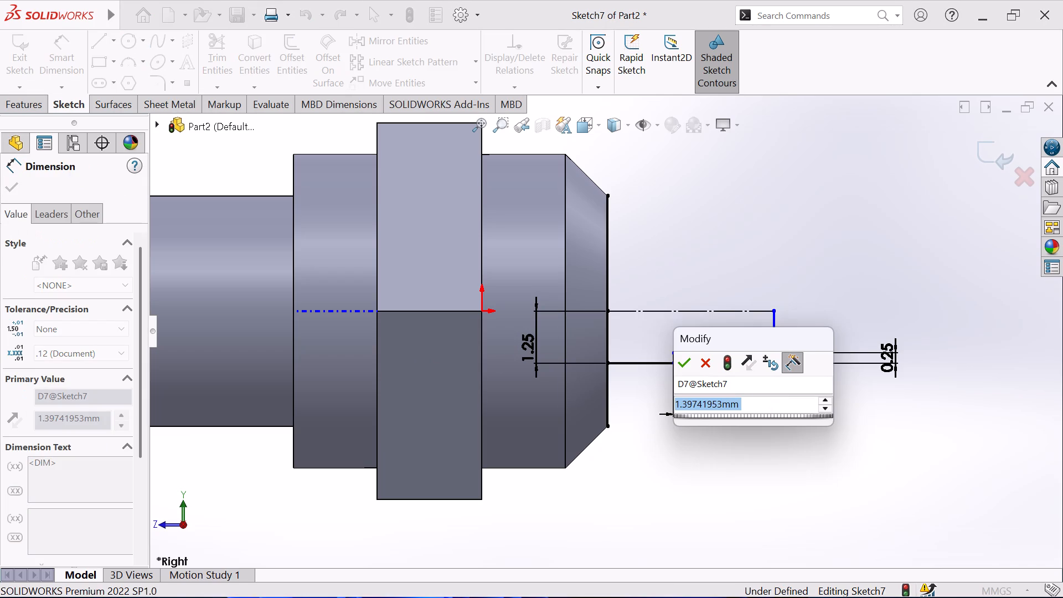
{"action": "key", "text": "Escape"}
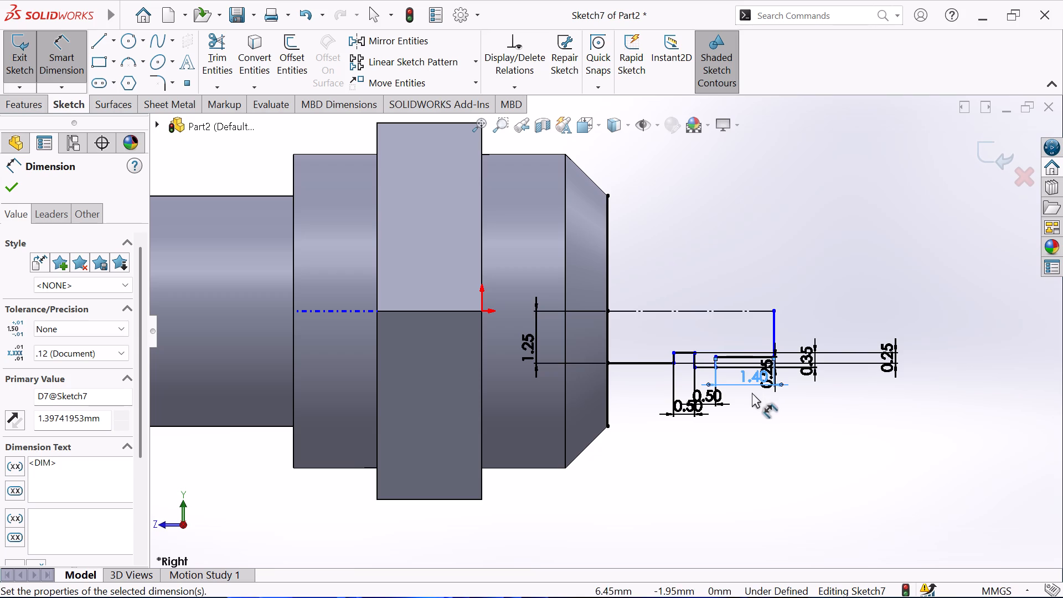
Dimension the overall profile length from the fitting's end face to the outer vertical line as 3 mm.
{"action": "left_click", "coordinate": [776, 326]}
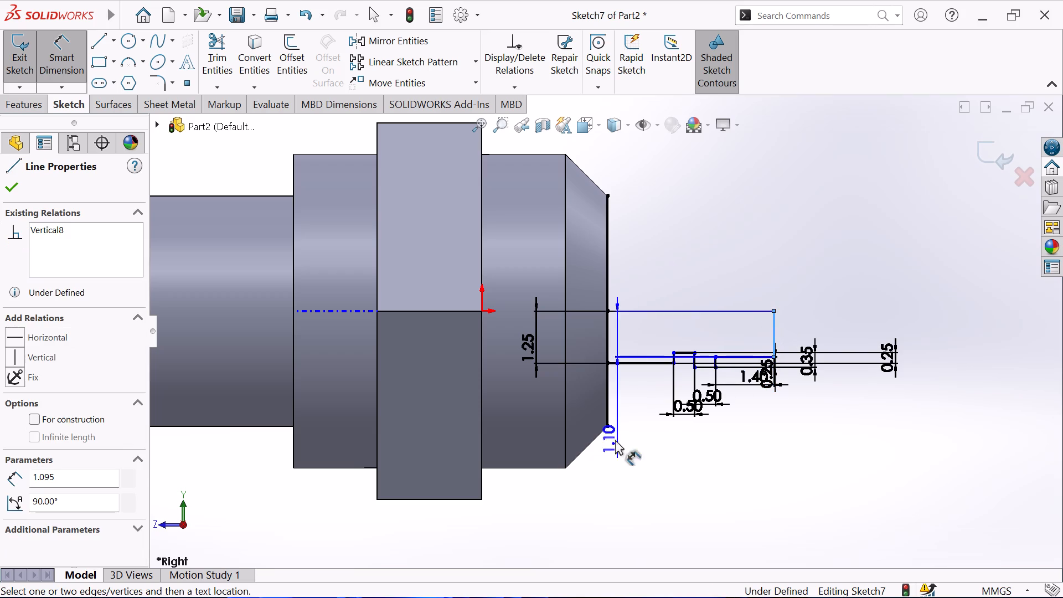
{"action": "left_click", "coordinate": [608, 364]}
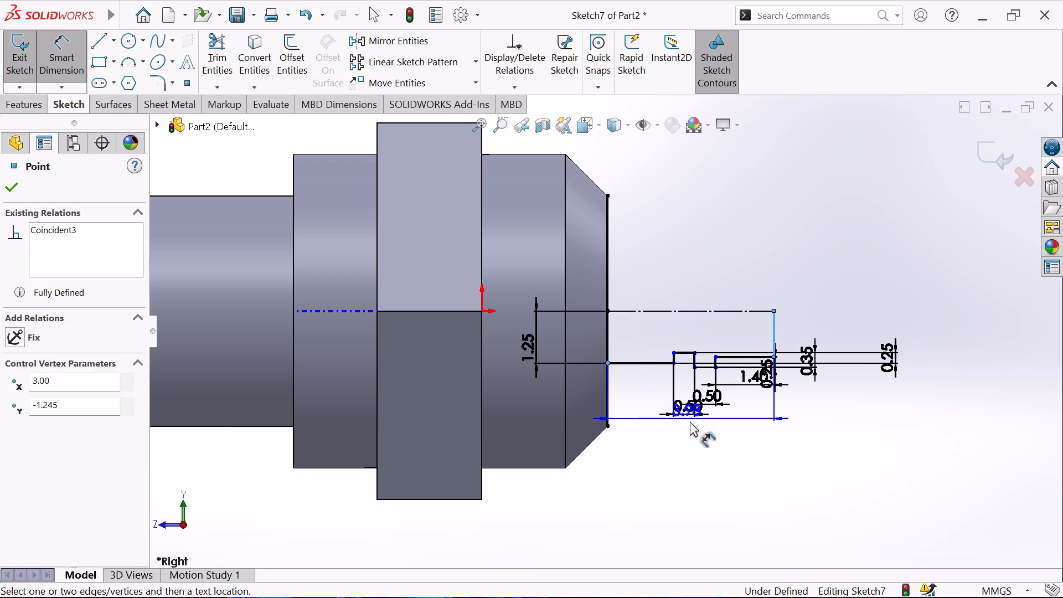
{"action": "left_click", "coordinate": [737, 452]}
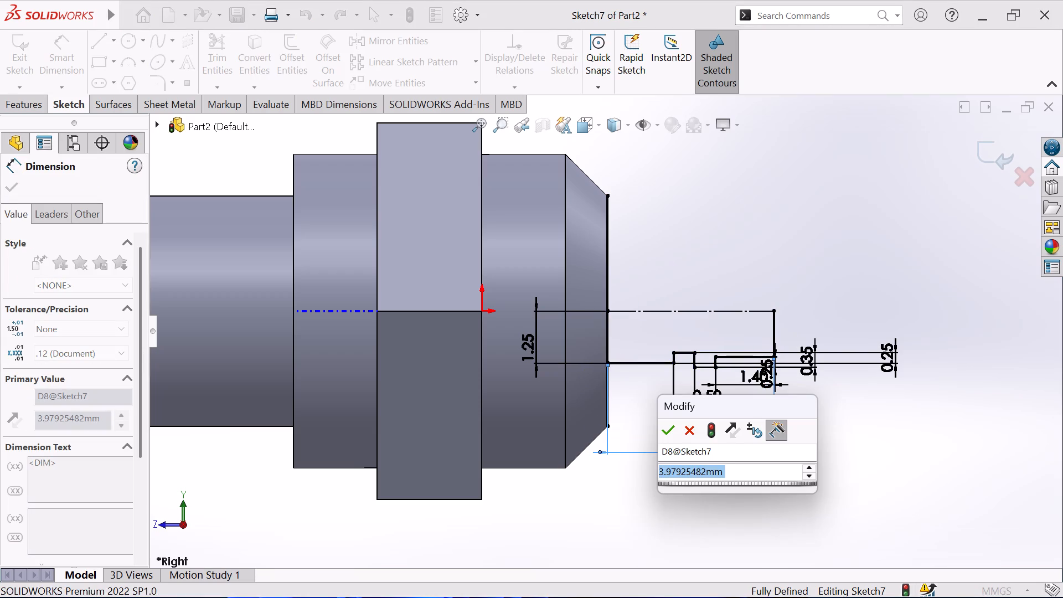
{"action": "key", "text": "3"}
{"action": "key", "text": "Return"}
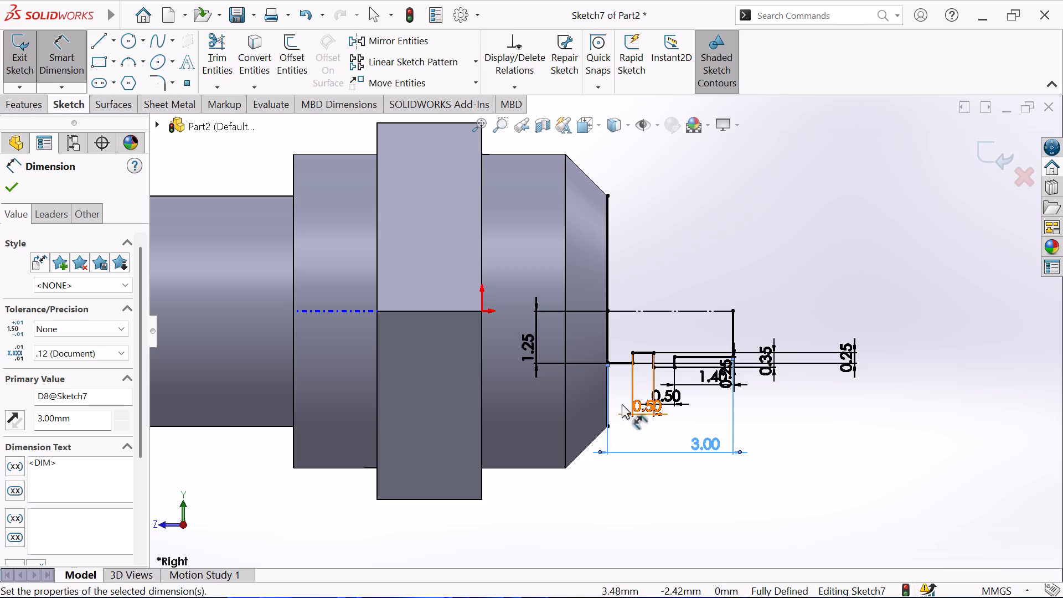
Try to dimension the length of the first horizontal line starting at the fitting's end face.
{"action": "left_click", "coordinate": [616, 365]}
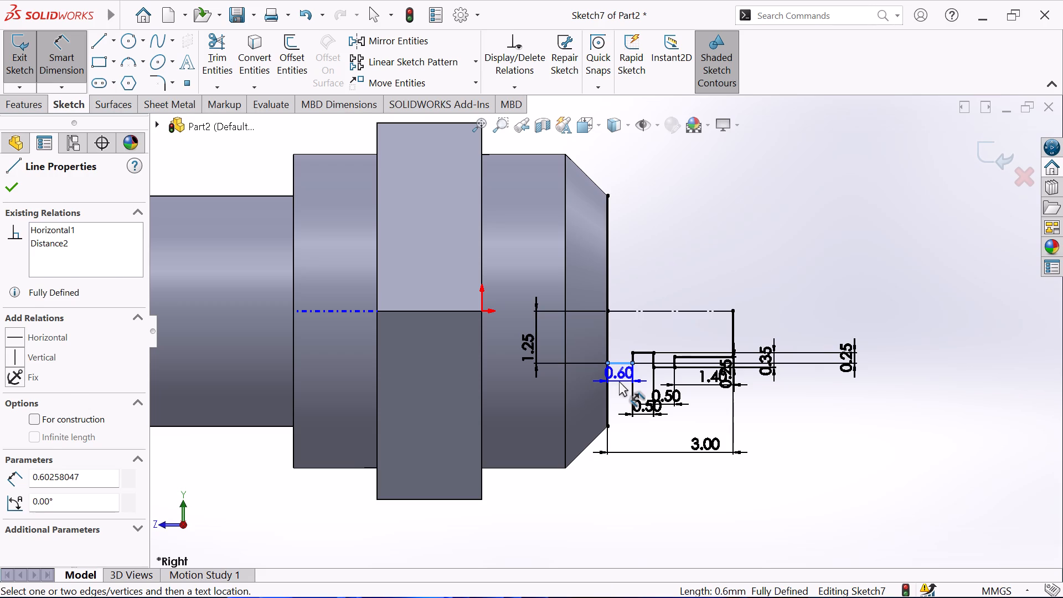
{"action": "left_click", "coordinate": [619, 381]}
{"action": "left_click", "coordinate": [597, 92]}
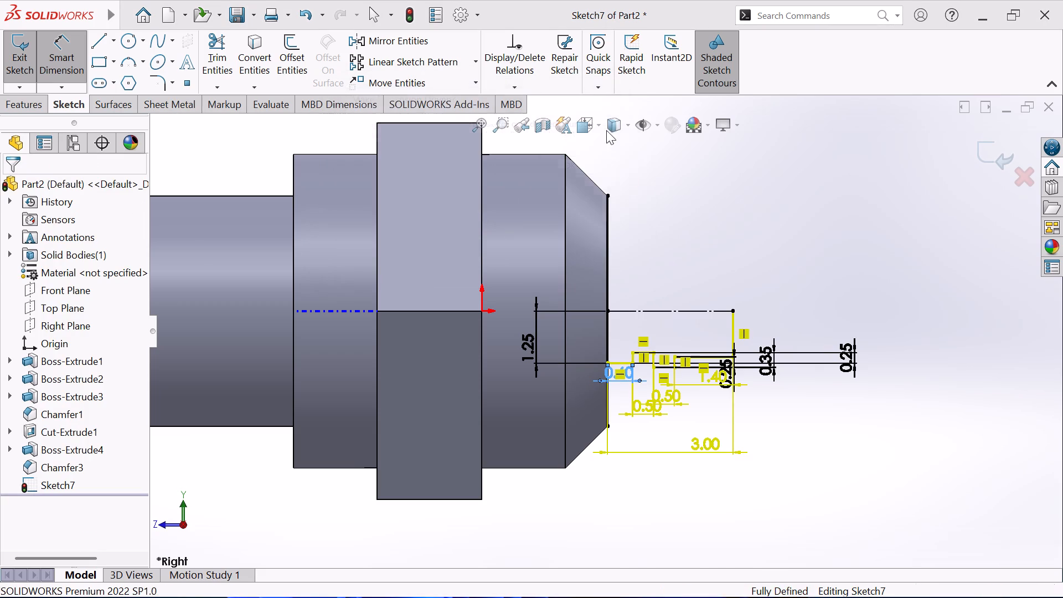
Set the height of the second vertical step to 0.25 mm and finish dimensioning.
{"action": "scroll", "coordinate": [647, 352], "scroll_direction": "down", "scroll_amount": 1}
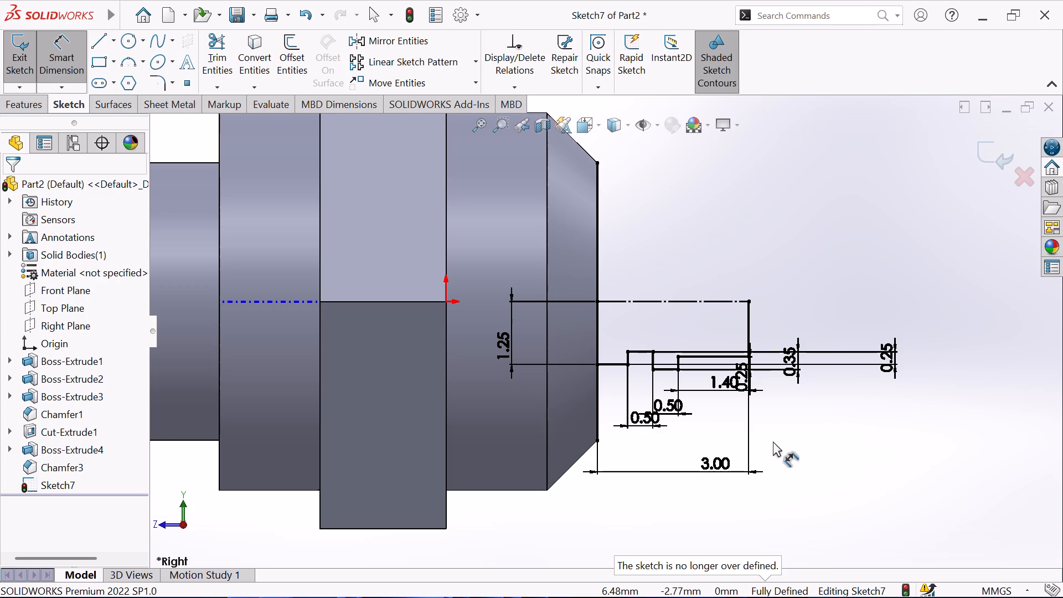
{"action": "double_click", "coordinate": [789, 354]}
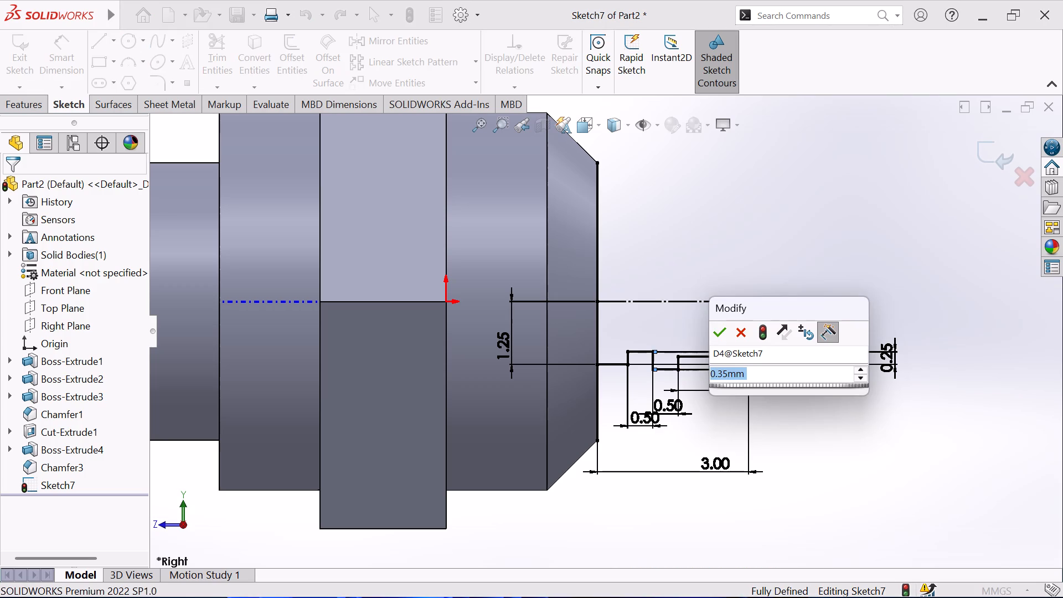
{"action": "type", "text": ".2"}
{"action": "key", "text": "5"}
{"action": "key", "text": "Return"}
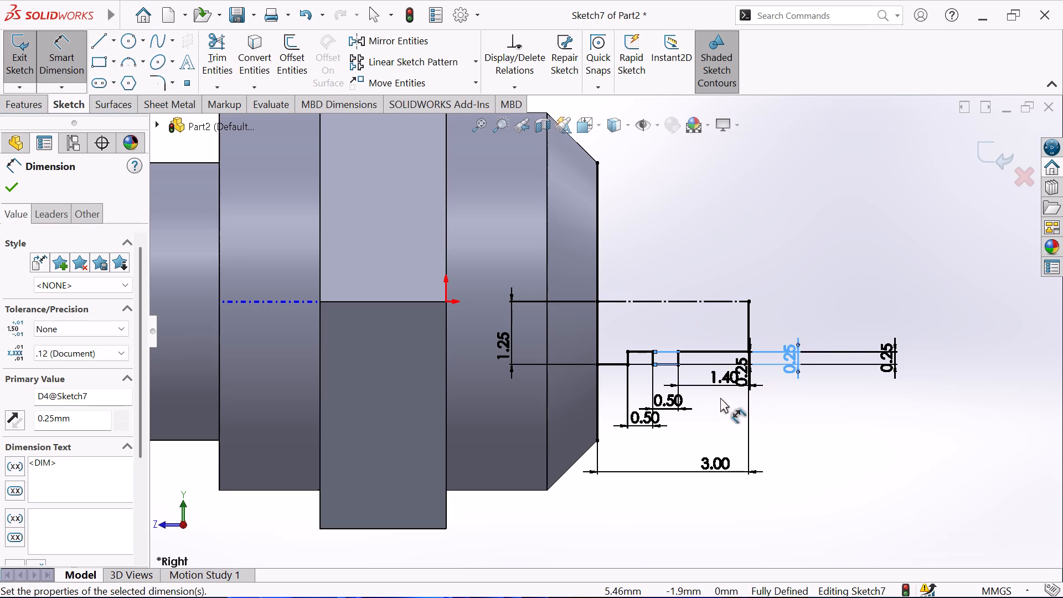
{"action": "right_click", "coordinate": [800, 413]}
{"action": "left_click", "coordinate": [837, 467]}
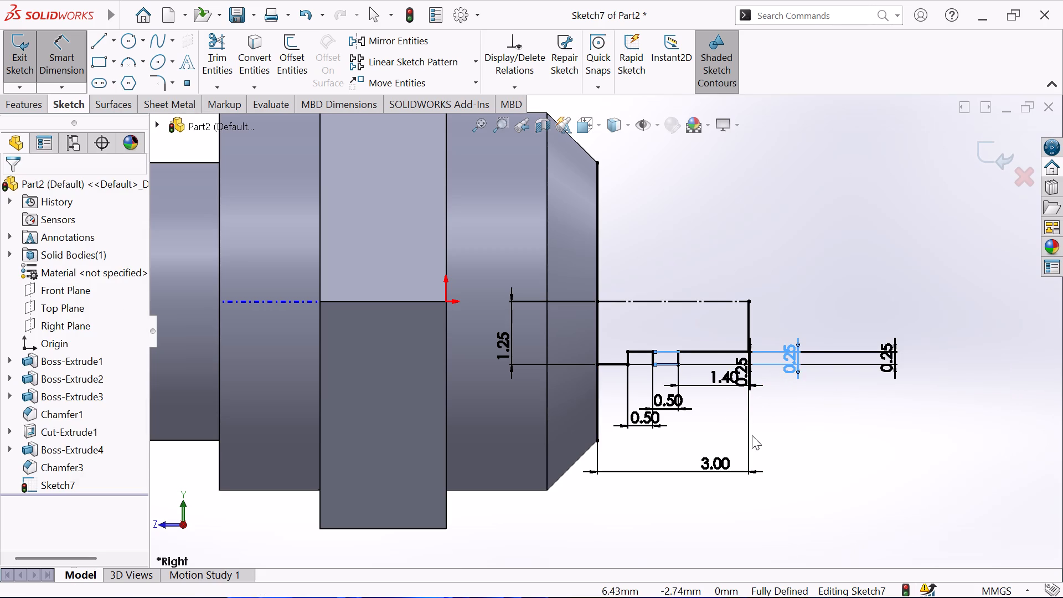
Delete the 1.40 mm length dimension of the last horizontal line.
{"action": "left_click", "coordinate": [713, 385]}
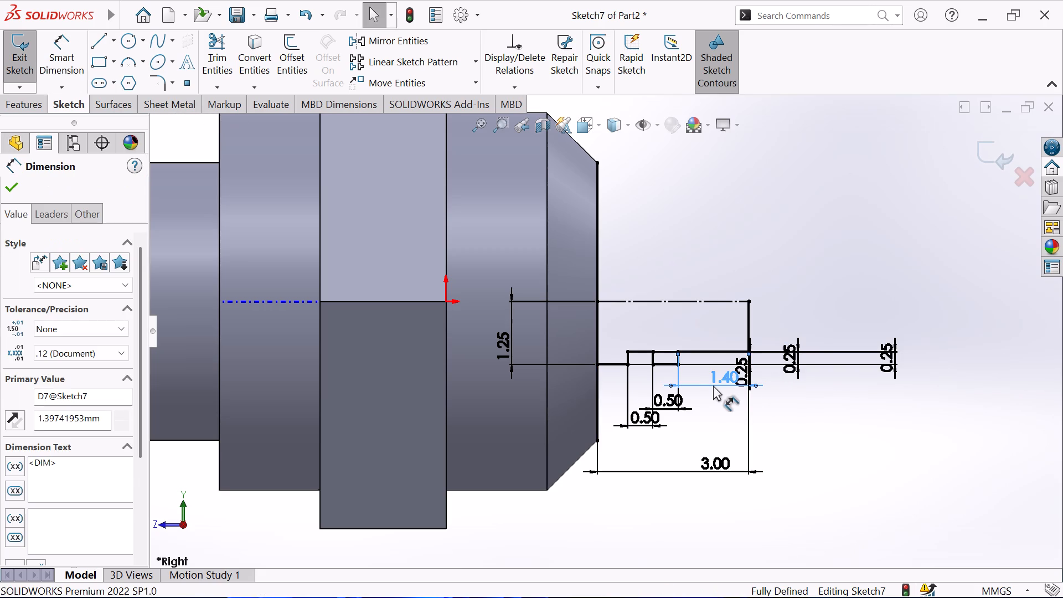
{"action": "key", "text": "Delete"}
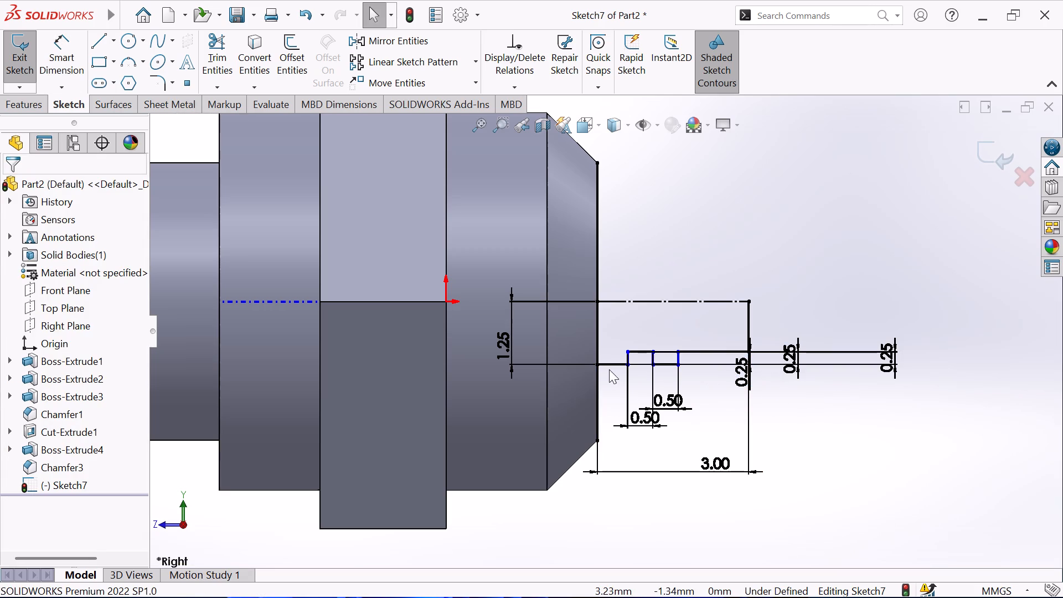
Dimension the length of the first horizontal line starting at the fitting's end face as 1.50 mm.
{"action": "left_click", "coordinate": [51, 48]}
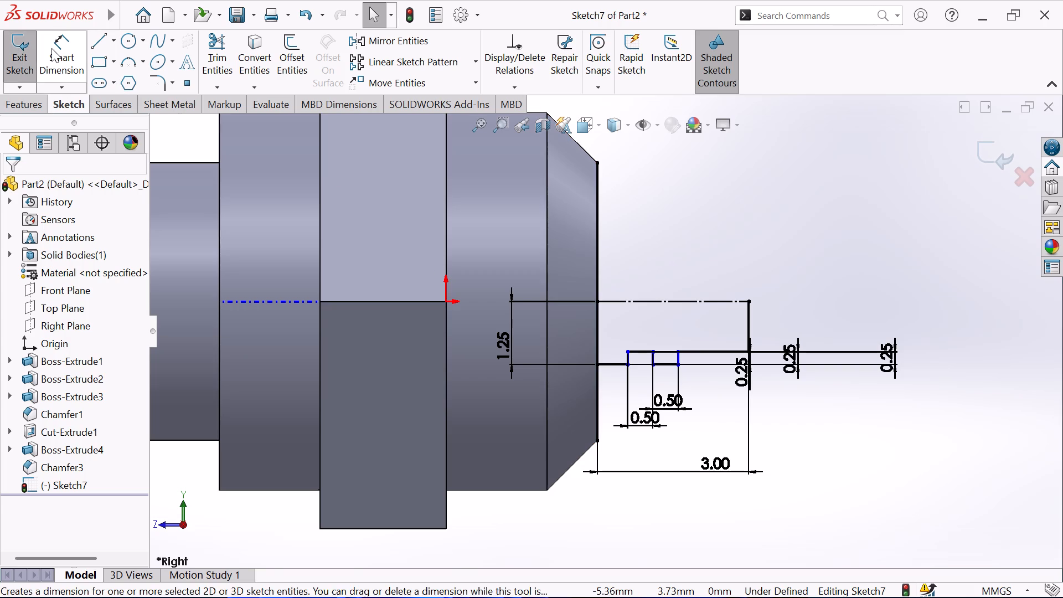
{"action": "left_click", "coordinate": [612, 365]}
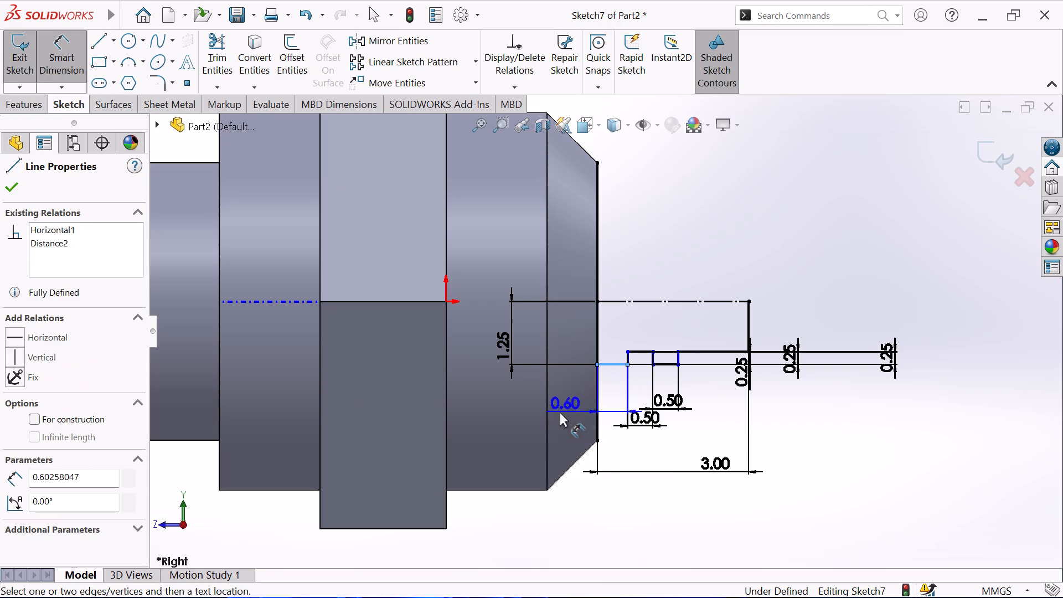
{"action": "left_click", "coordinate": [564, 419]}
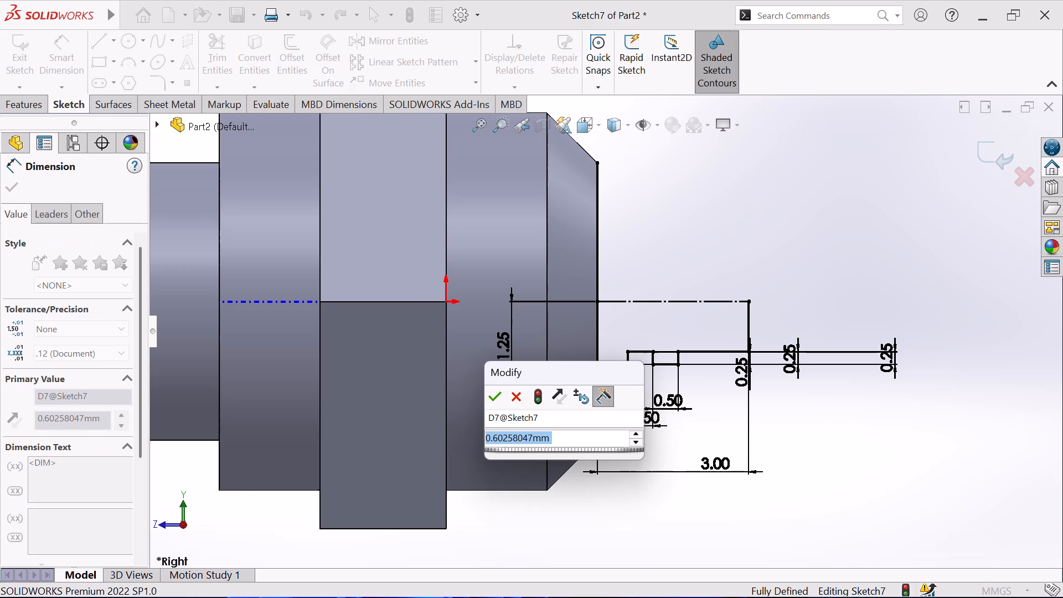
{"action": "type", "text": "1."}
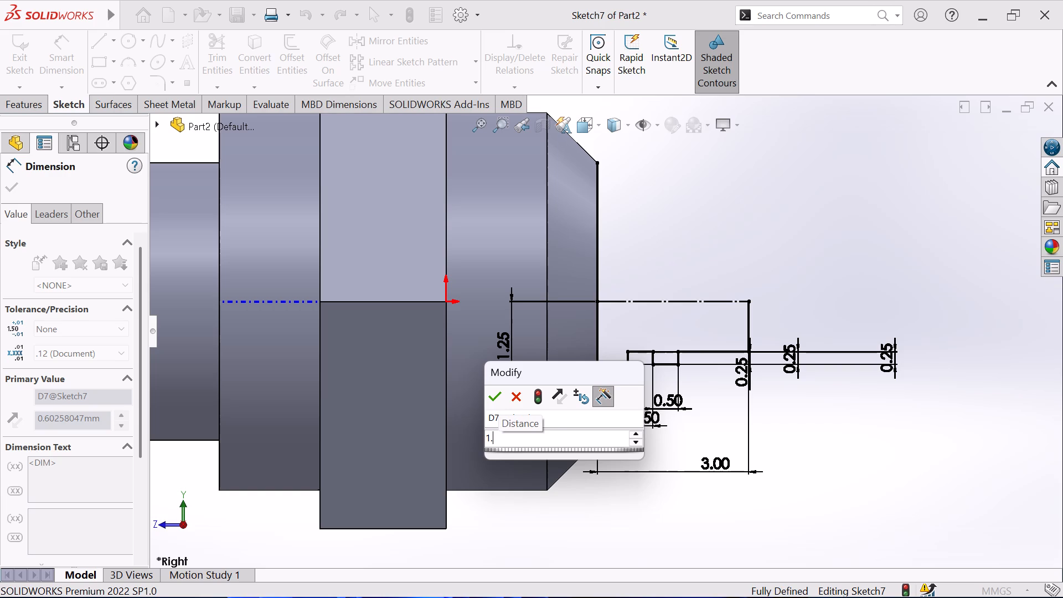
{"action": "type", "text": "50"}
{"action": "key", "text": "Return"}
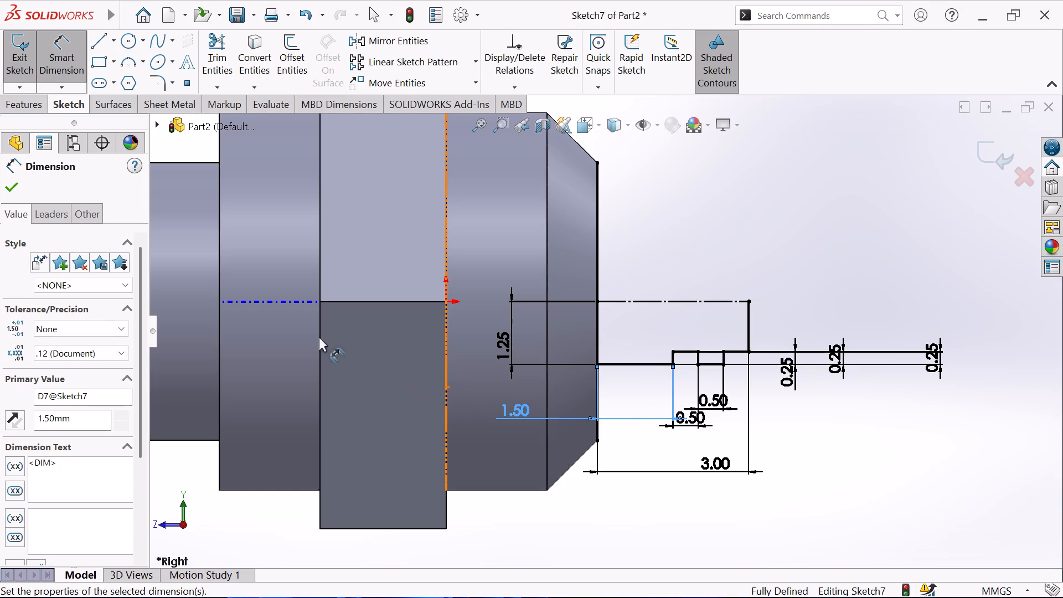
{"action": "left_click", "coordinate": [11, 185]}
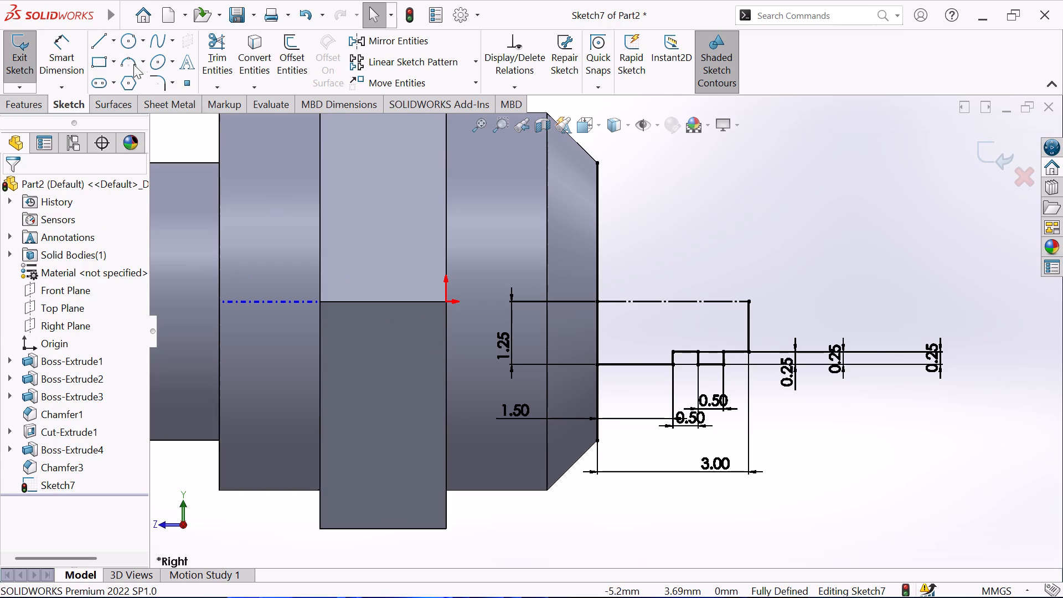
Draw a 3 mm solid line along the axis from the end face to the outer vertical line's endpoint.
{"action": "left_click", "coordinate": [93, 37]}
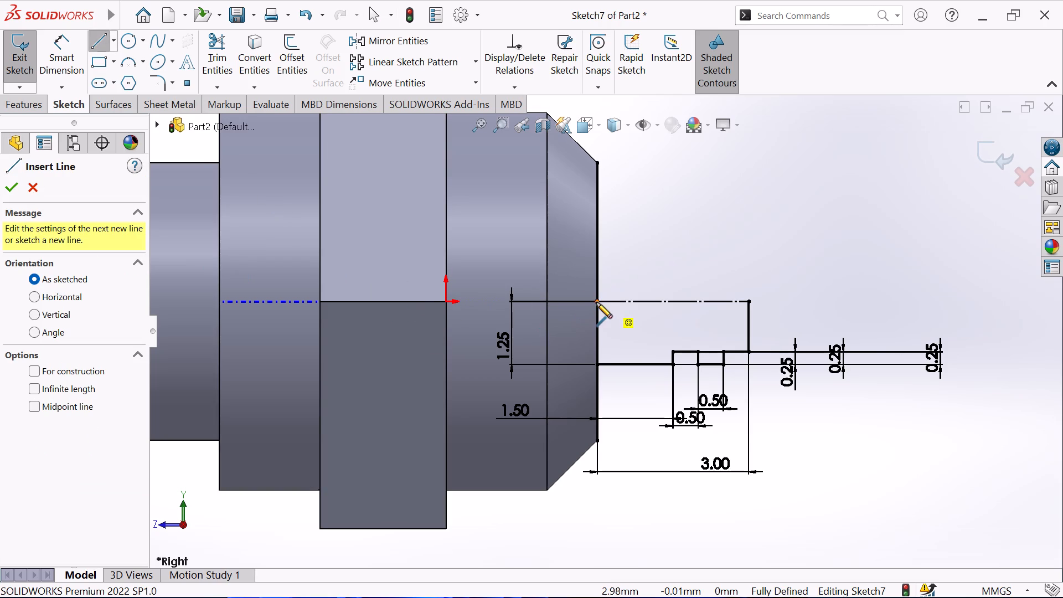
{"action": "left_click", "coordinate": [594, 302]}
{"action": "left_click", "coordinate": [747, 302]}
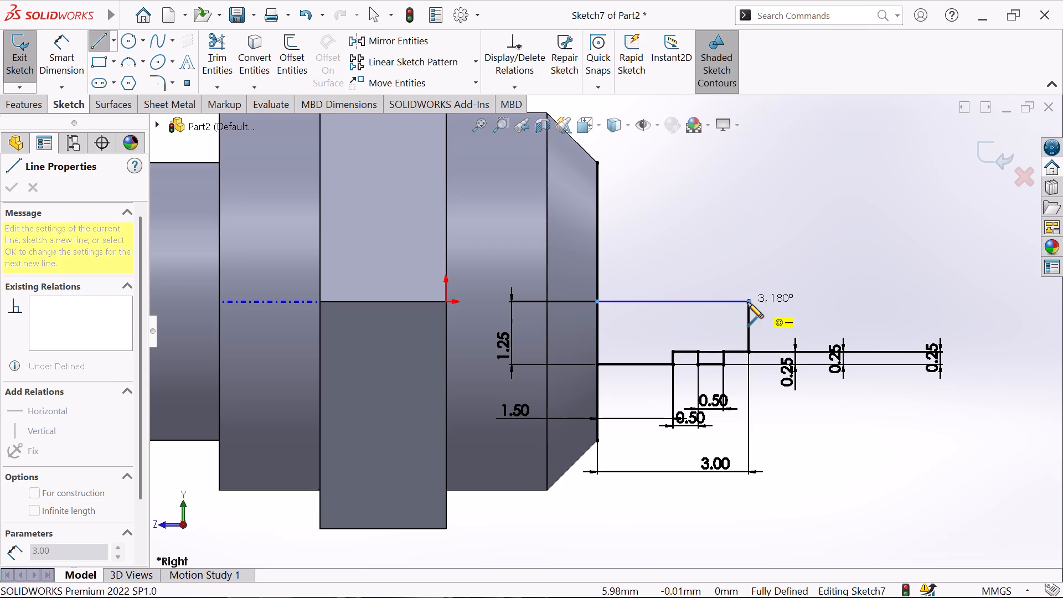
{"action": "right_click", "coordinate": [751, 265]}
{"action": "left_click", "coordinate": [811, 280]}
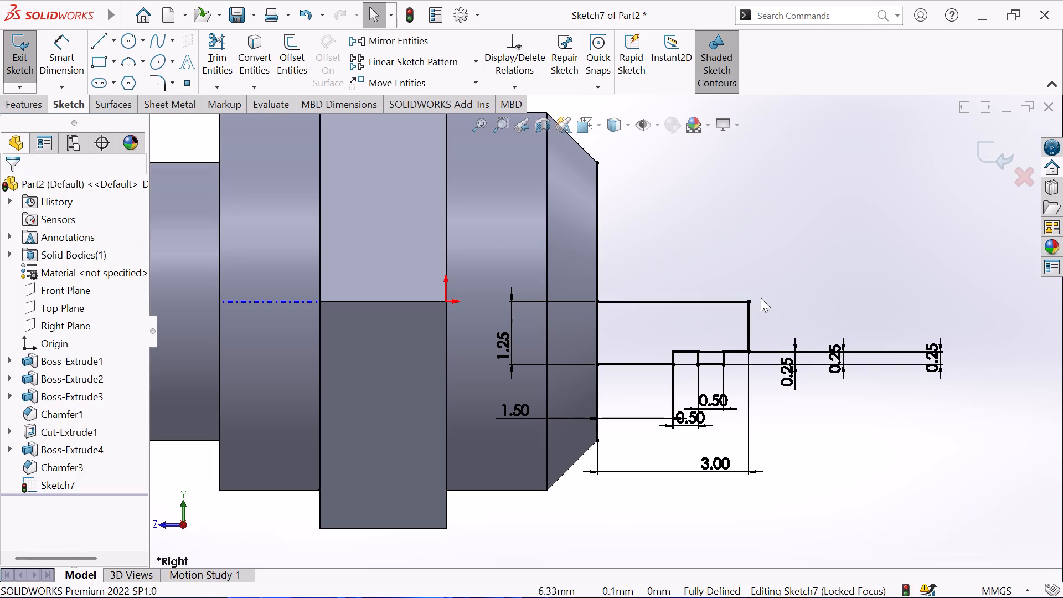
Convert the 5.5 mm vertical line on the fitting's end face to construction geometry.
{"action": "left_click", "coordinate": [596, 200]}
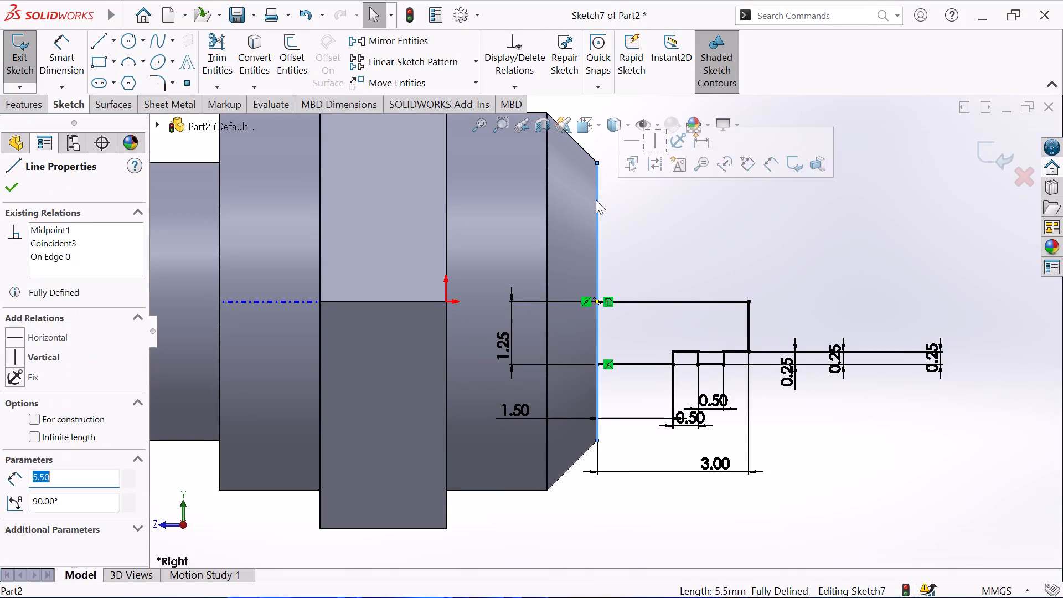
{"action": "left_click", "coordinate": [39, 419]}
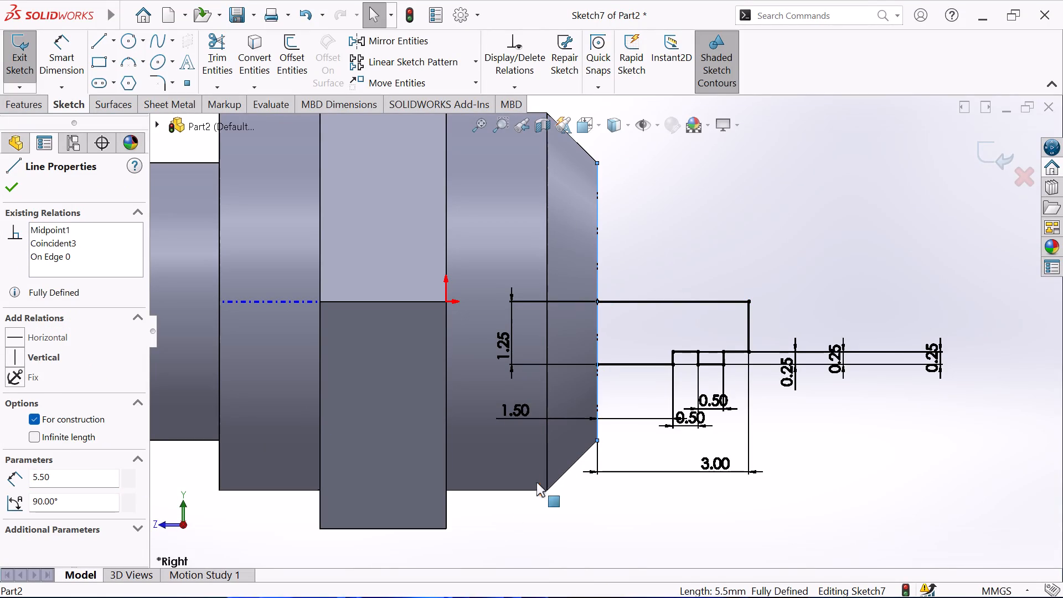
{"action": "scroll", "coordinate": [623, 391], "scroll_direction": "down", "scroll_amount": 3}
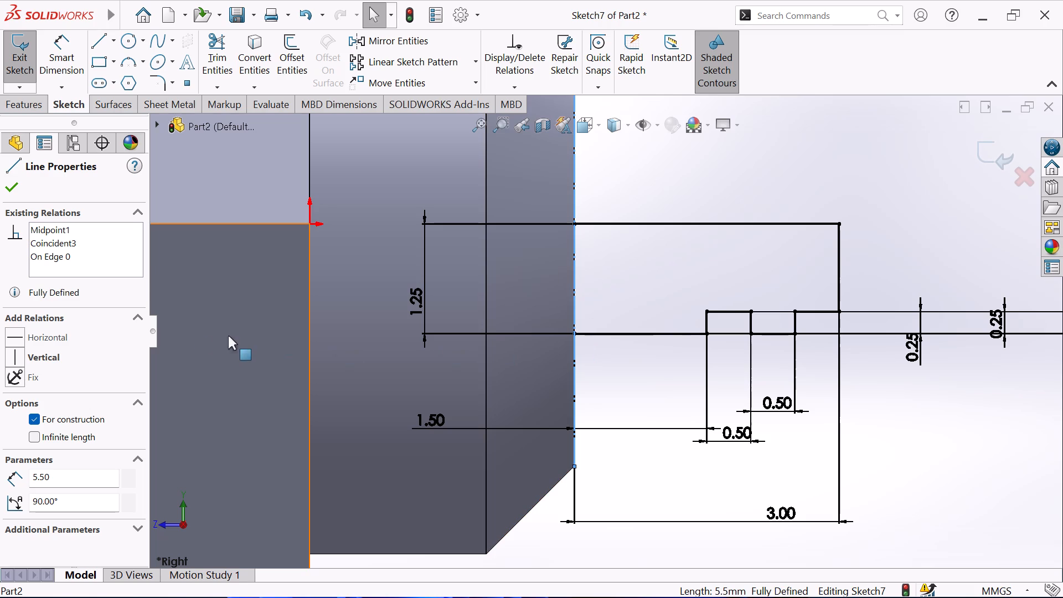
Close the stepped profile with a 1.25 mm solid vertical line on the end face, from the axis line to the first horizontal line.
{"action": "key", "text": "Escape"}
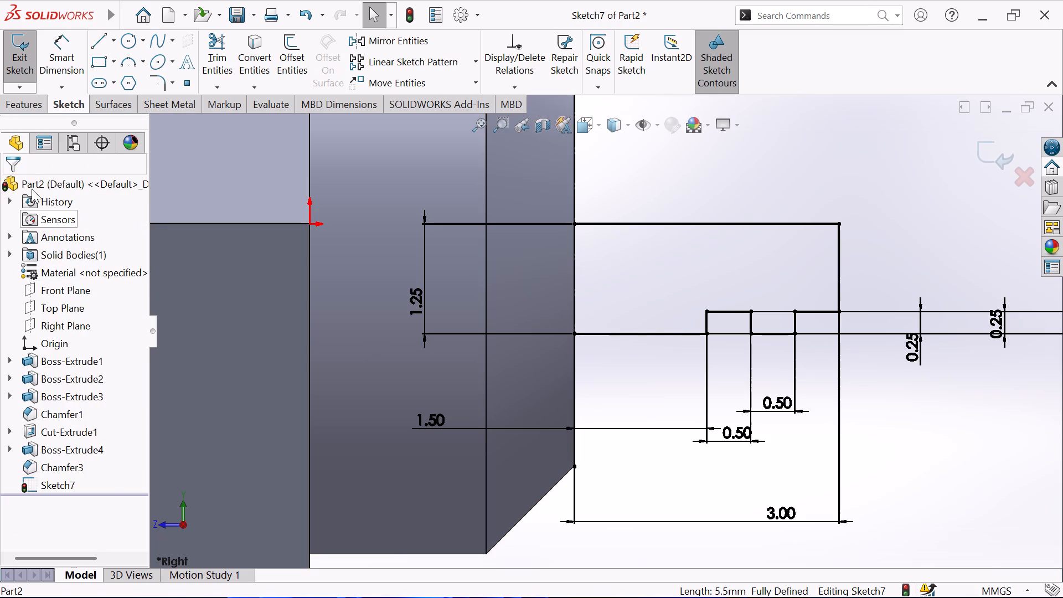
{"action": "left_click", "coordinate": [95, 37]}
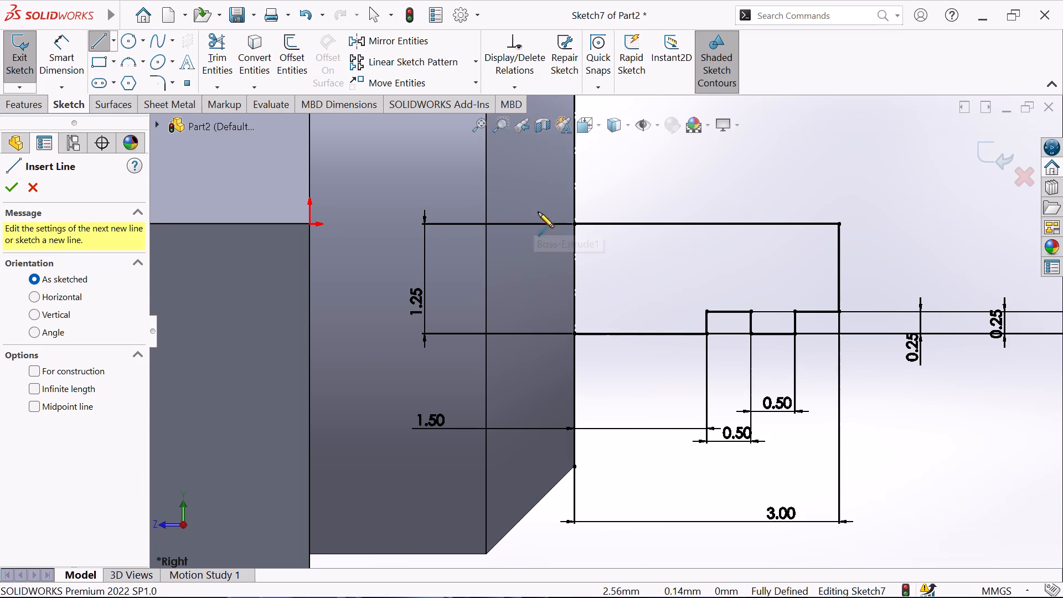
{"action": "left_click", "coordinate": [572, 224]}
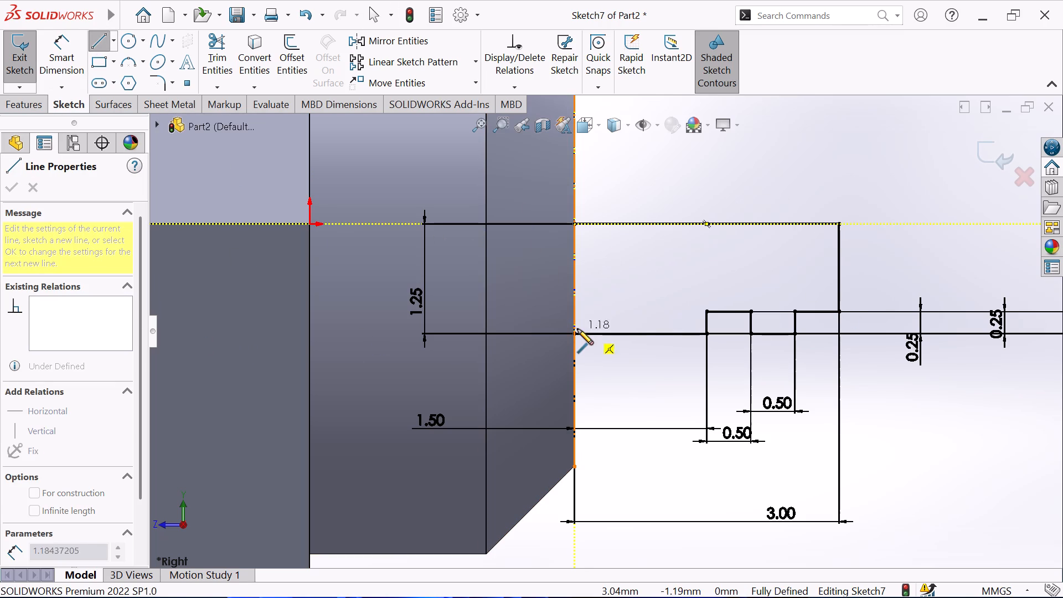
{"action": "left_click", "coordinate": [577, 335]}
{"action": "key", "text": "Escape"}
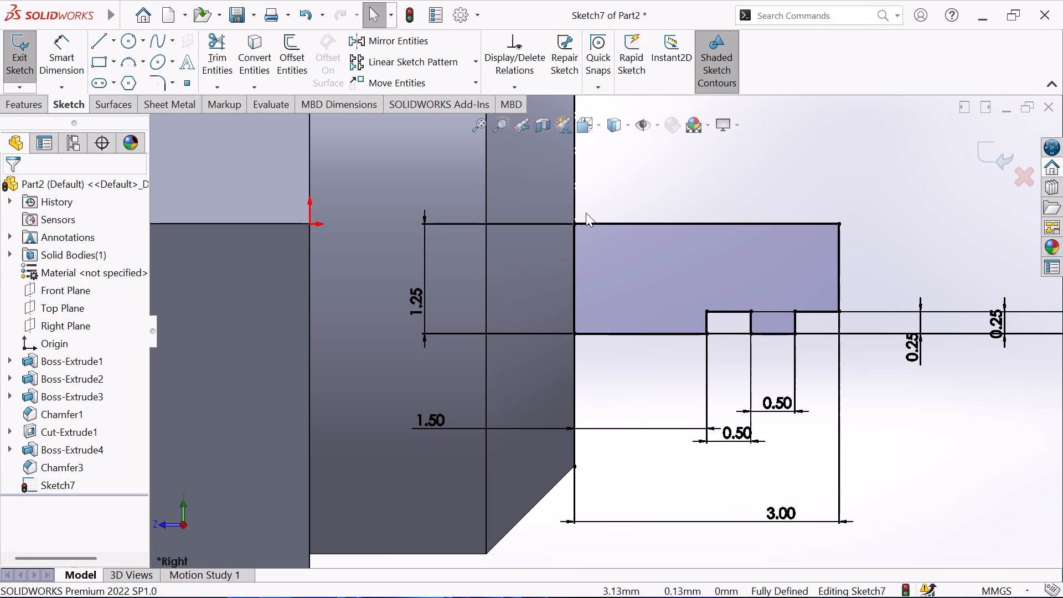
Exit the sketch and revolve the stepped profile 360° about its 3 mm axis line, merged with the body.
{"action": "scroll", "coordinate": [618, 254], "scroll_direction": "up", "scroll_amount": 2}
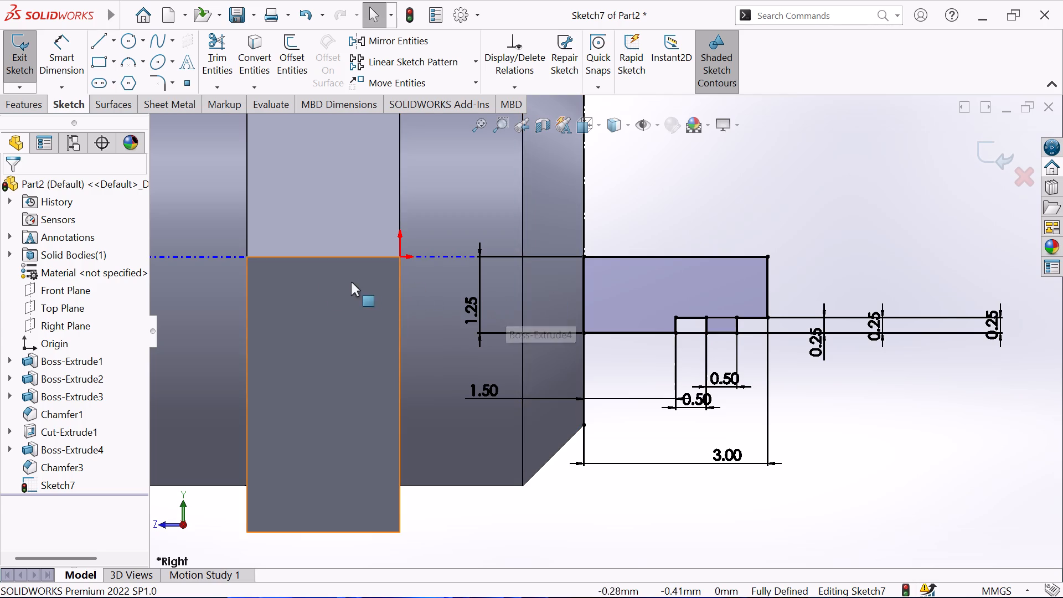
{"action": "left_click", "coordinate": [17, 66]}
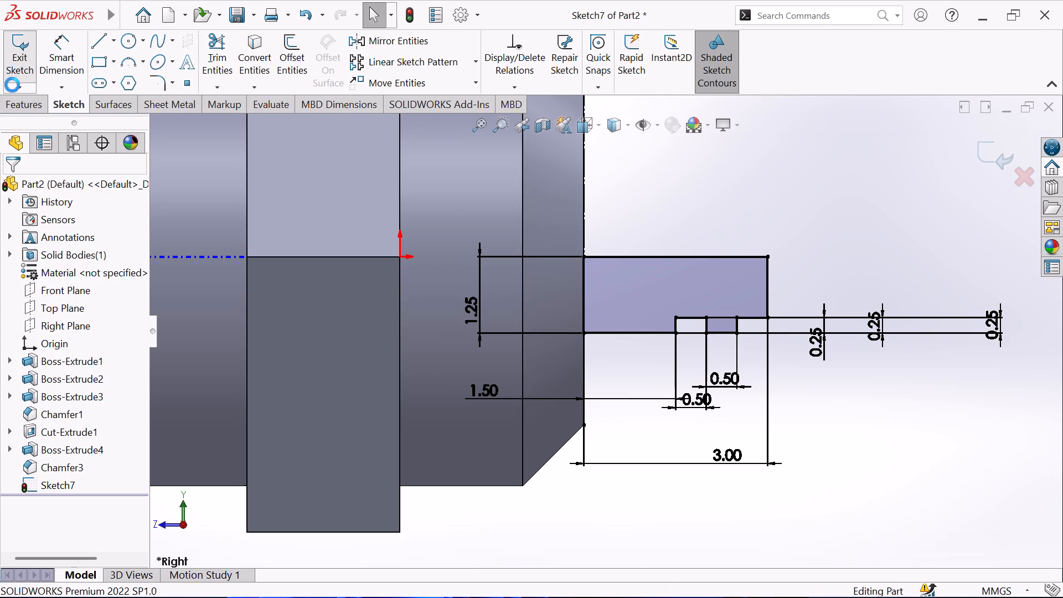
{"action": "left_click", "coordinate": [16, 107]}
{"action": "left_click", "coordinate": [78, 41]}
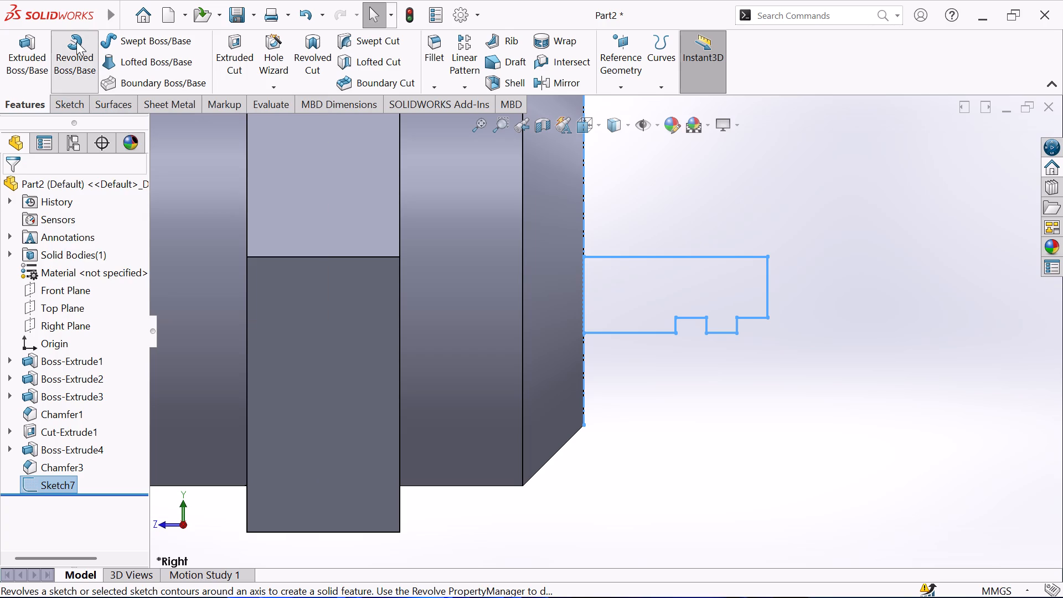
{"action": "left_click", "coordinate": [595, 256]}
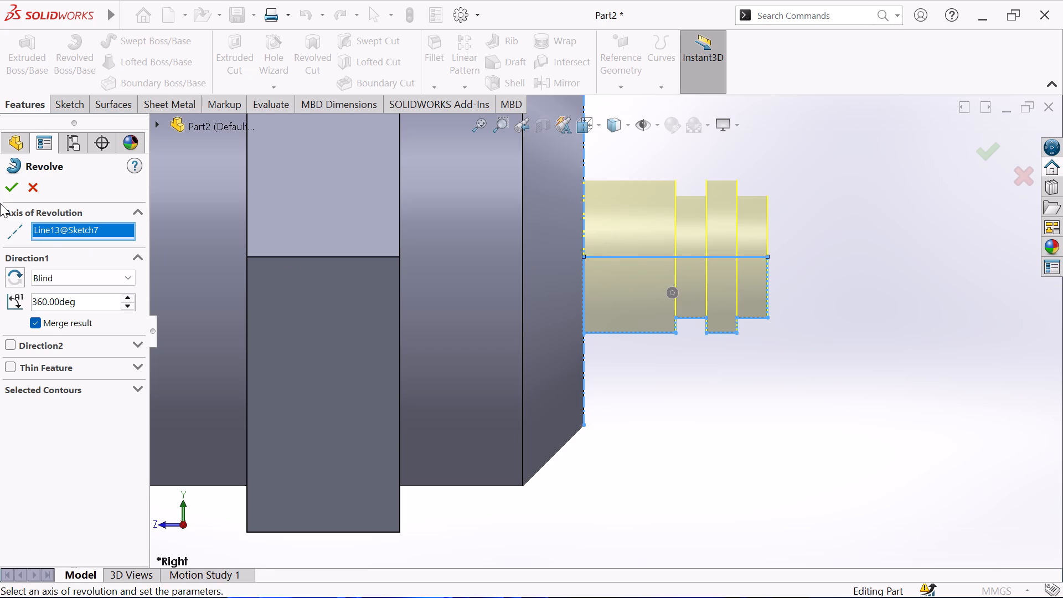
{"action": "left_click", "coordinate": [7, 183]}
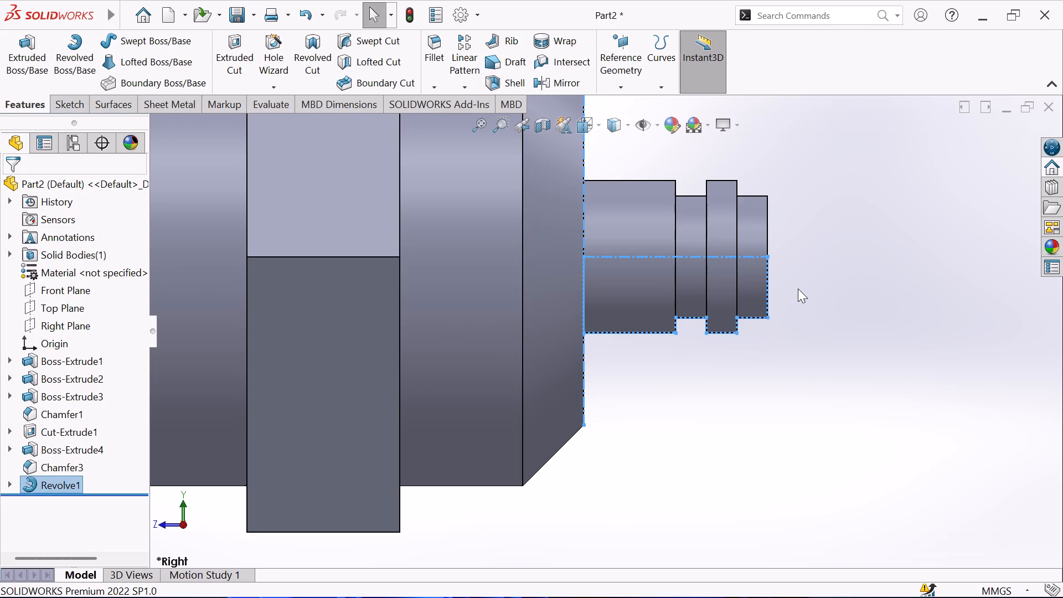
{"action": "key", "text": "Escape"}
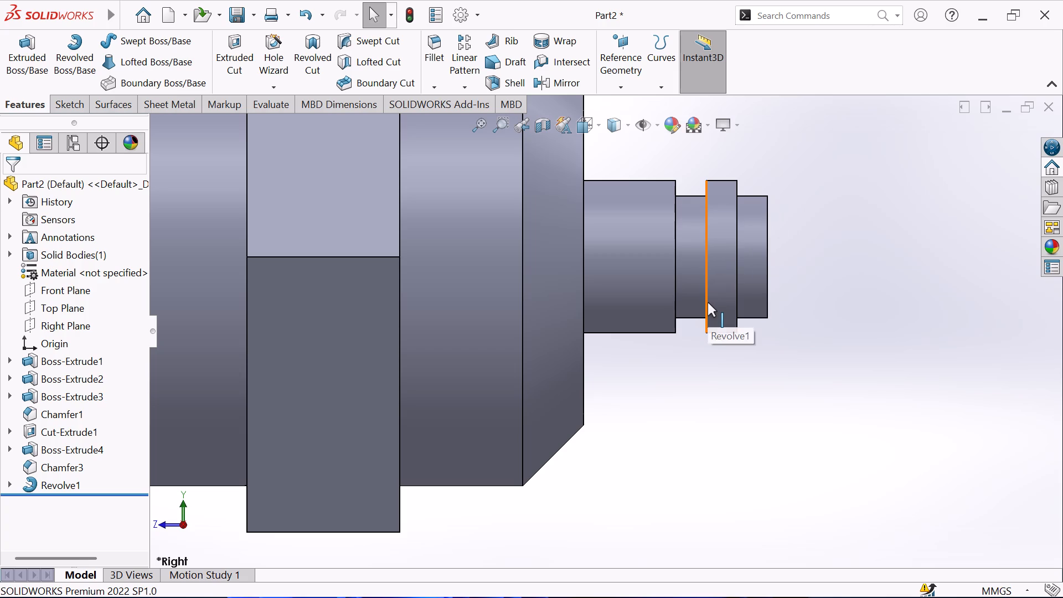
Examine the revolved stepped tip in several orientations and close up, including its outer end edge.
{"action": "key", "text": "ctrl+7"}
{"action": "middle_click_drag", "start_coordinate": [349, 227], "coordinate": [345, 248]}
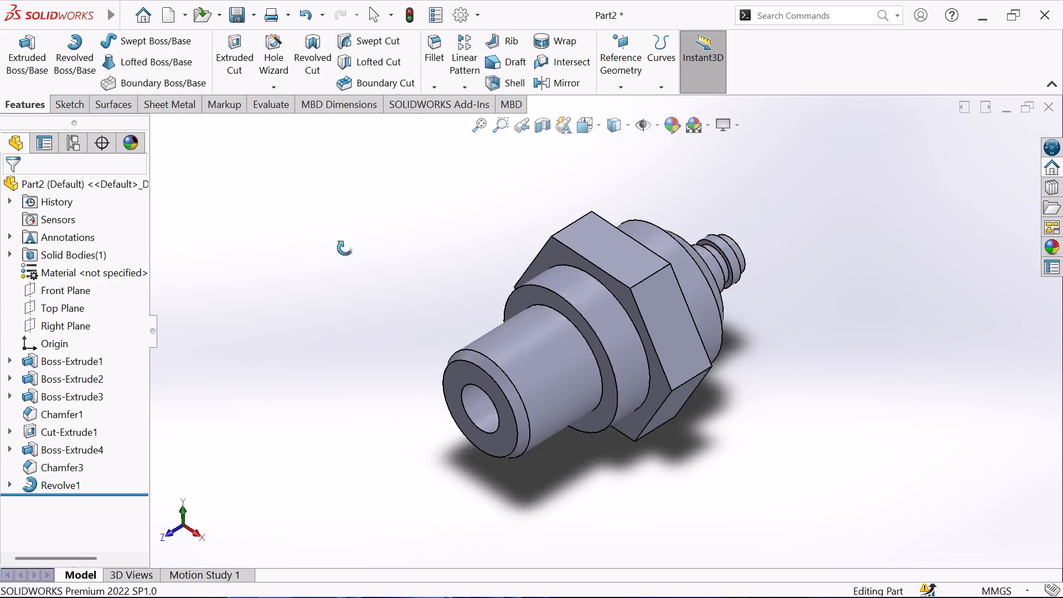
{"action": "middle_click_drag", "start_coordinate": [345, 248], "coordinate": [305, 460]}
{"action": "middle_click_drag", "start_coordinate": [797, 285], "coordinate": [699, 147]}
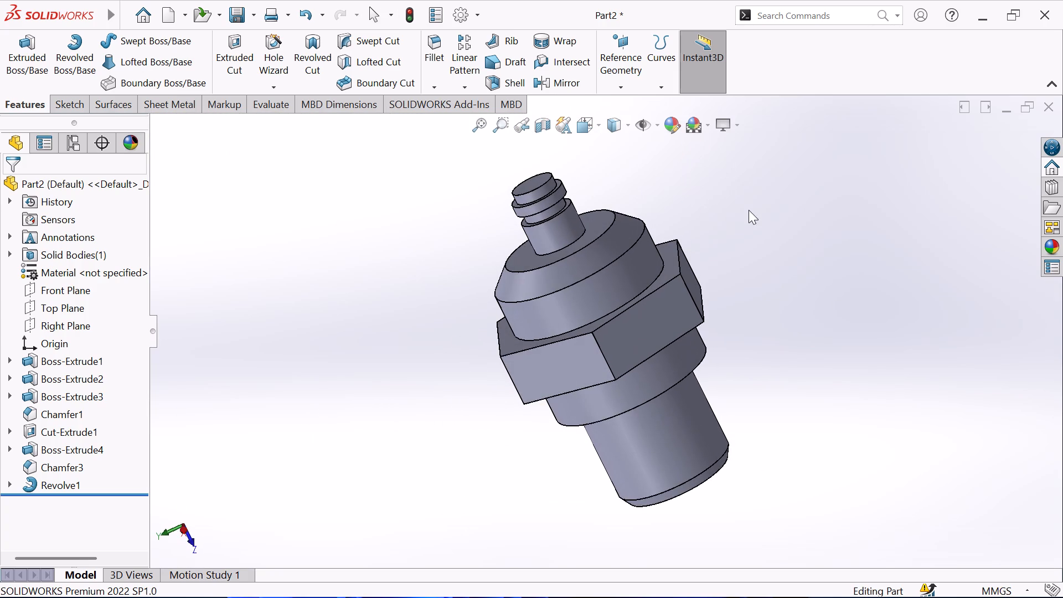
{"action": "key", "text": "ctrl+8"}
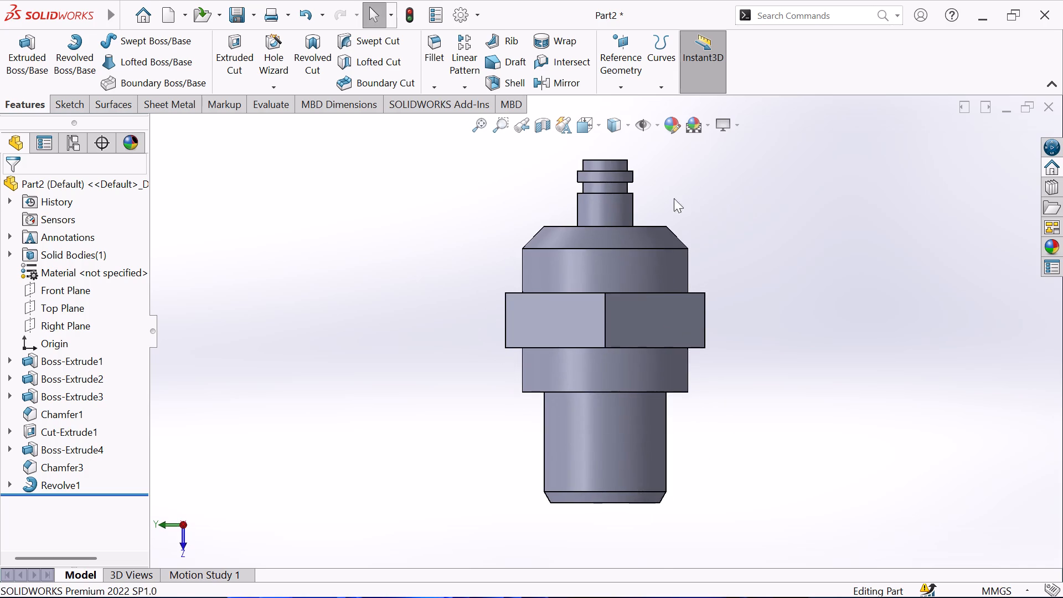
{"action": "scroll", "coordinate": [646, 197], "scroll_direction": "down", "scroll_amount": 2}
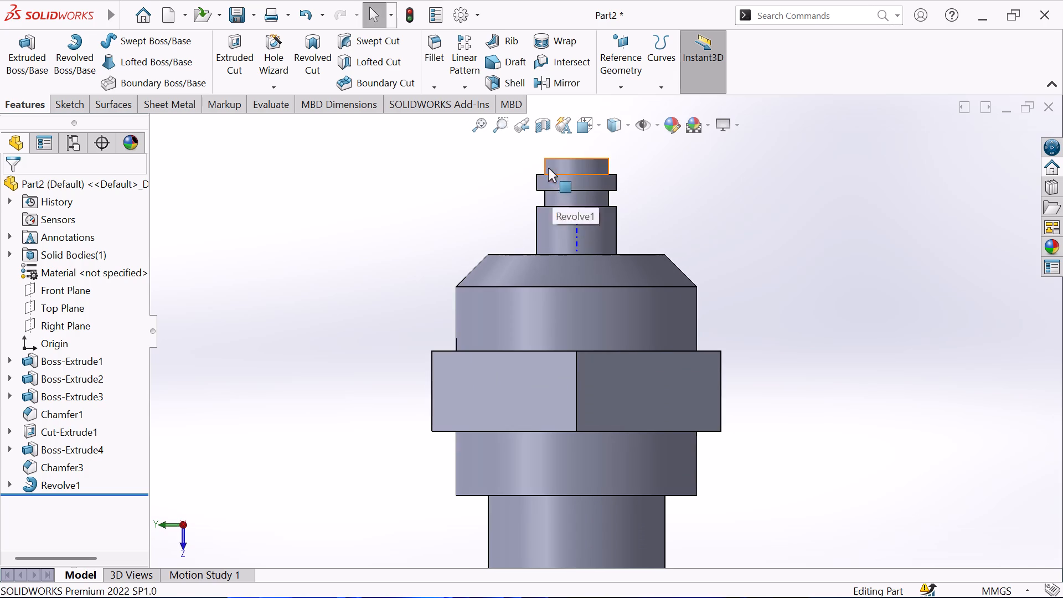
{"action": "scroll", "coordinate": [594, 162], "scroll_direction": "down", "scroll_amount": 3}
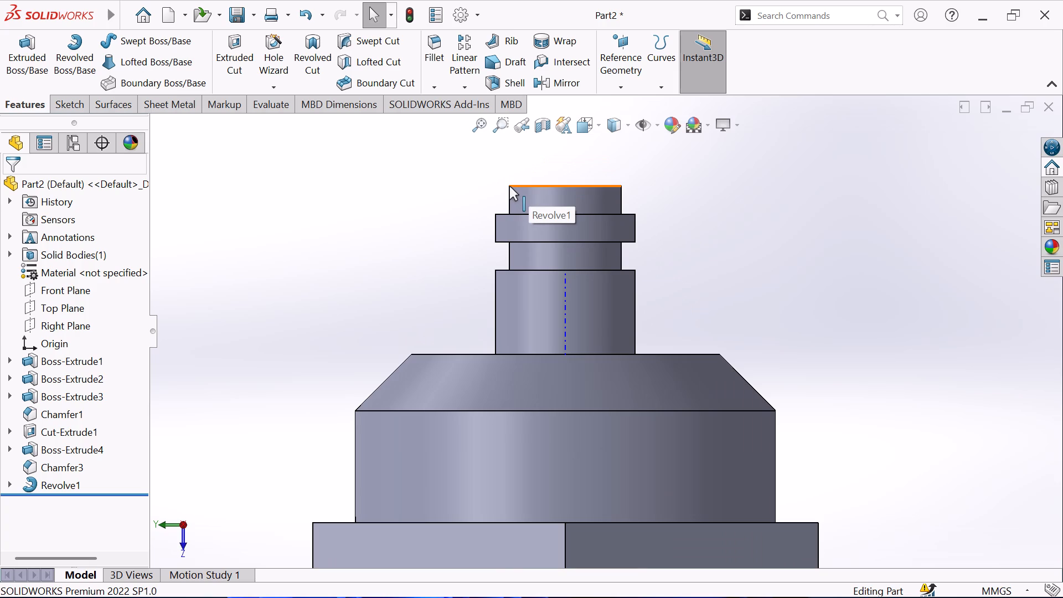
{"action": "left_click", "coordinate": [508, 185]}
{"action": "key", "text": "Escape"}
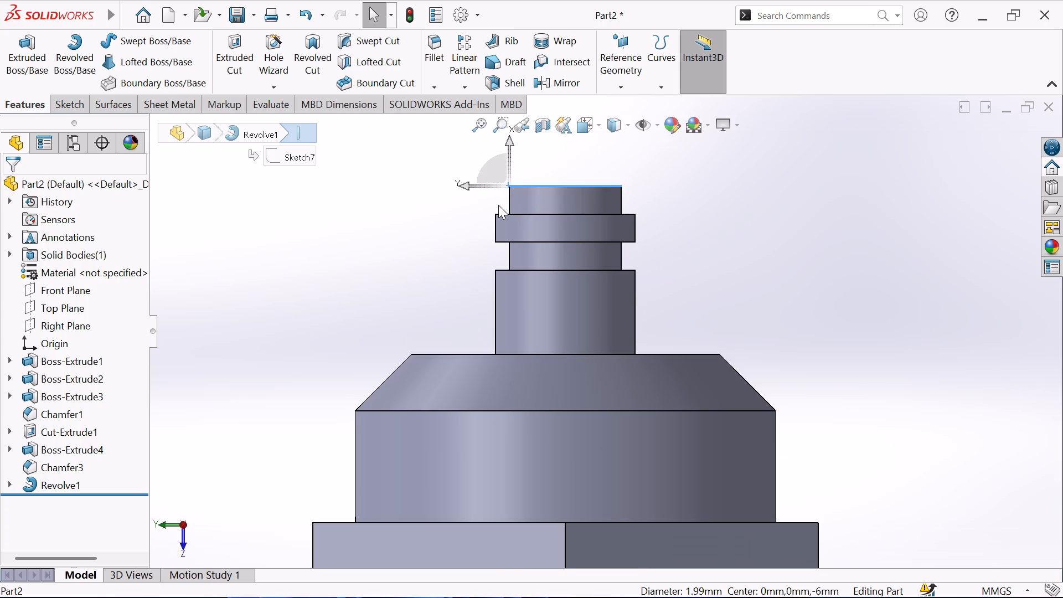
{"action": "key", "text": "Escape"}
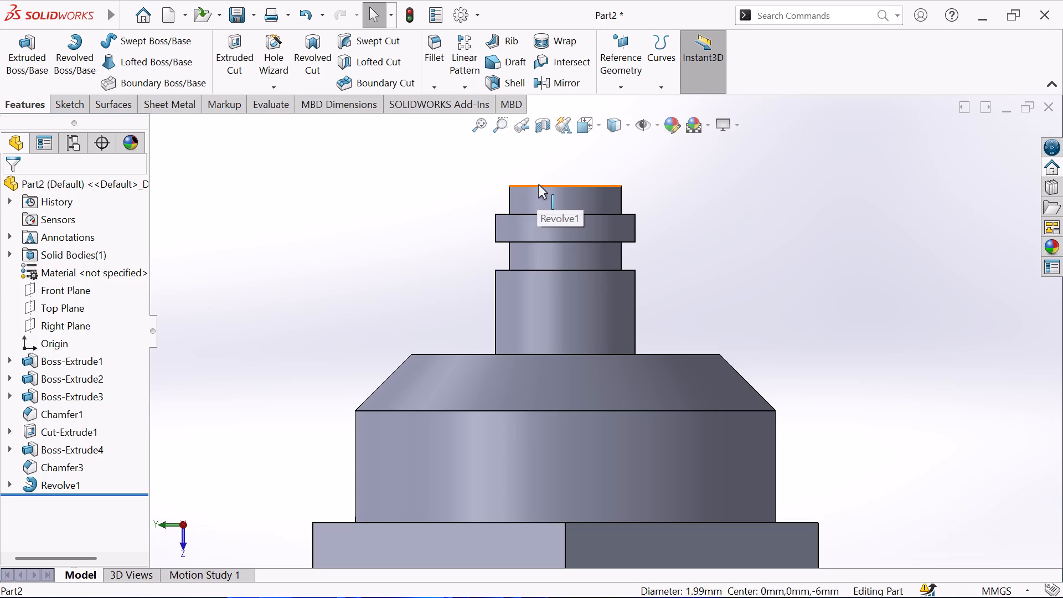
{"action": "scroll", "coordinate": [538, 184], "scroll_direction": "down", "scroll_amount": 1}
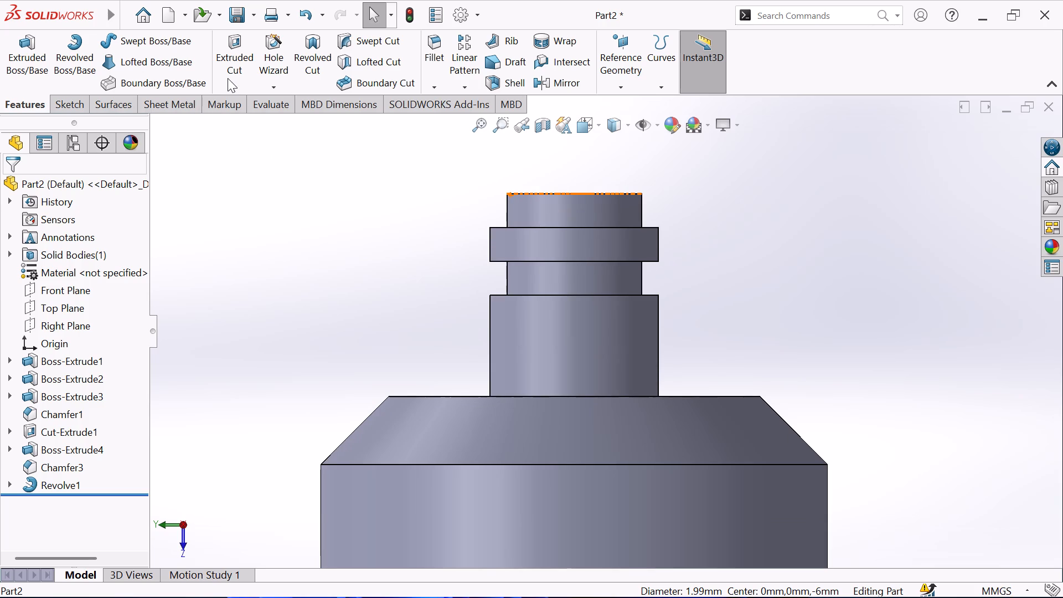
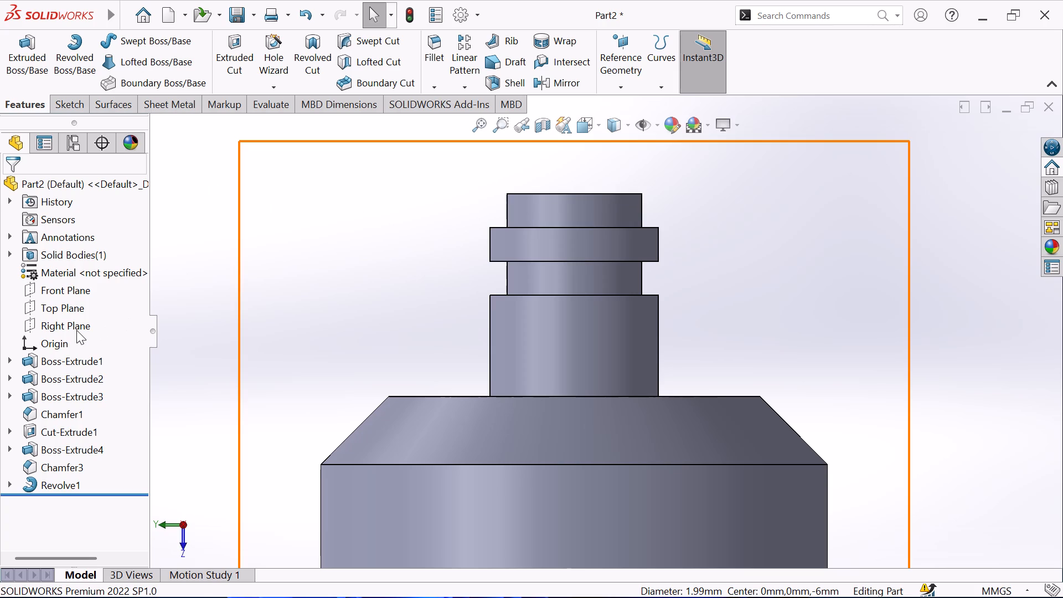
Open a sketch on the Right Plane and draw a single line at about 45° across the upper outer corner of the stepped tip.
{"action": "left_click", "coordinate": [61, 327]}
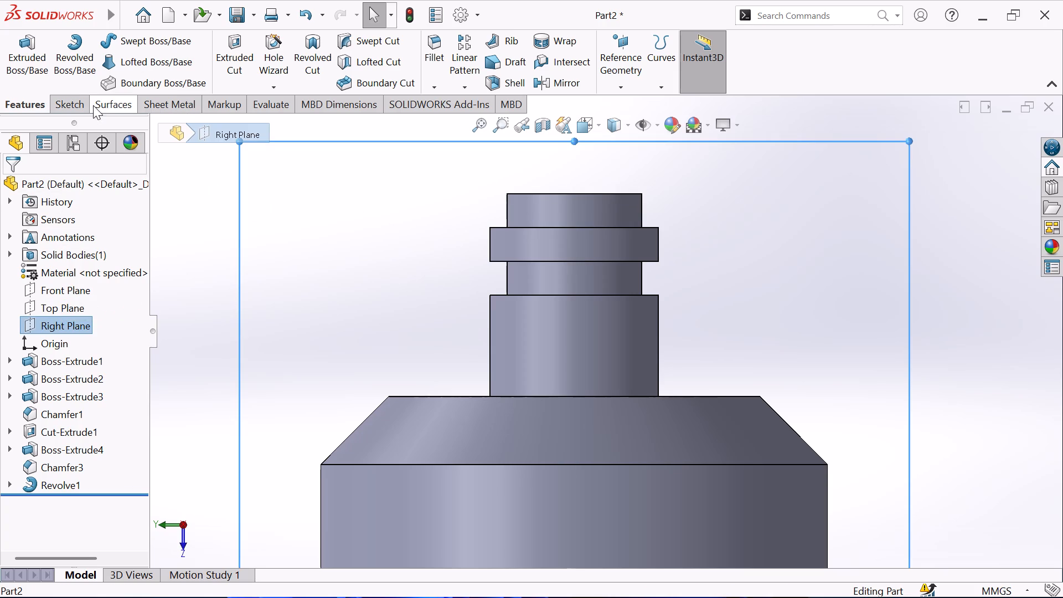
{"action": "left_click", "coordinate": [77, 107]}
{"action": "left_click", "coordinate": [14, 40]}
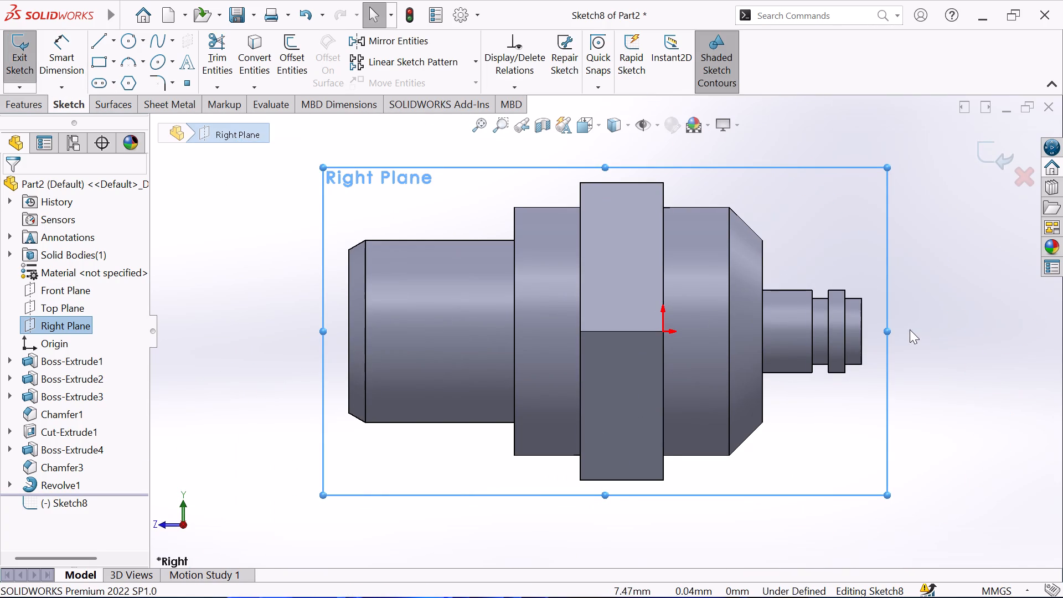
{"action": "scroll", "coordinate": [903, 328], "scroll_direction": "down", "scroll_amount": 1}
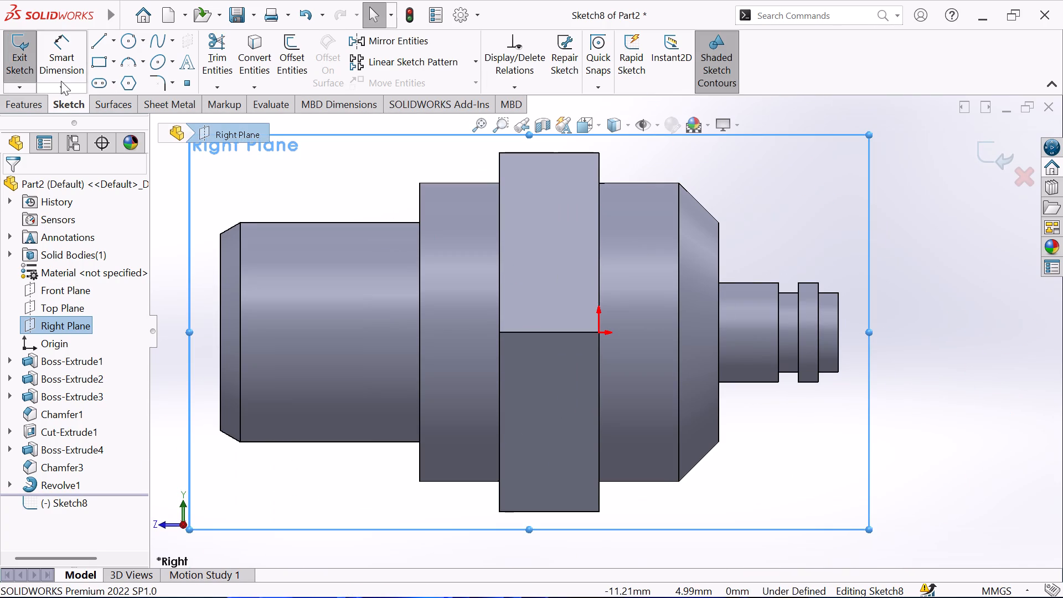
{"action": "left_click", "coordinate": [93, 44]}
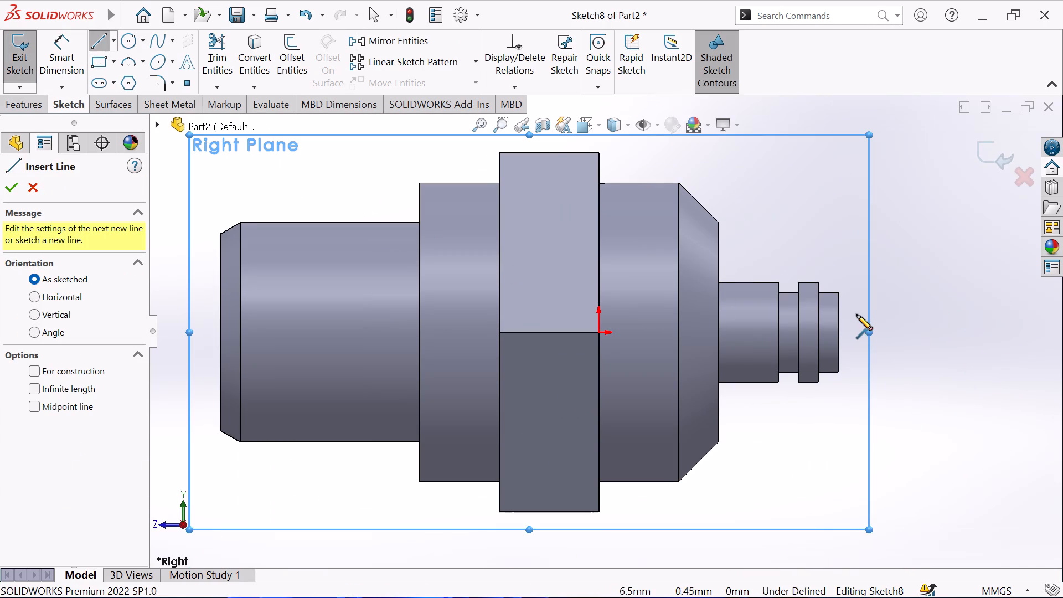
{"action": "left_click", "coordinate": [839, 309]}
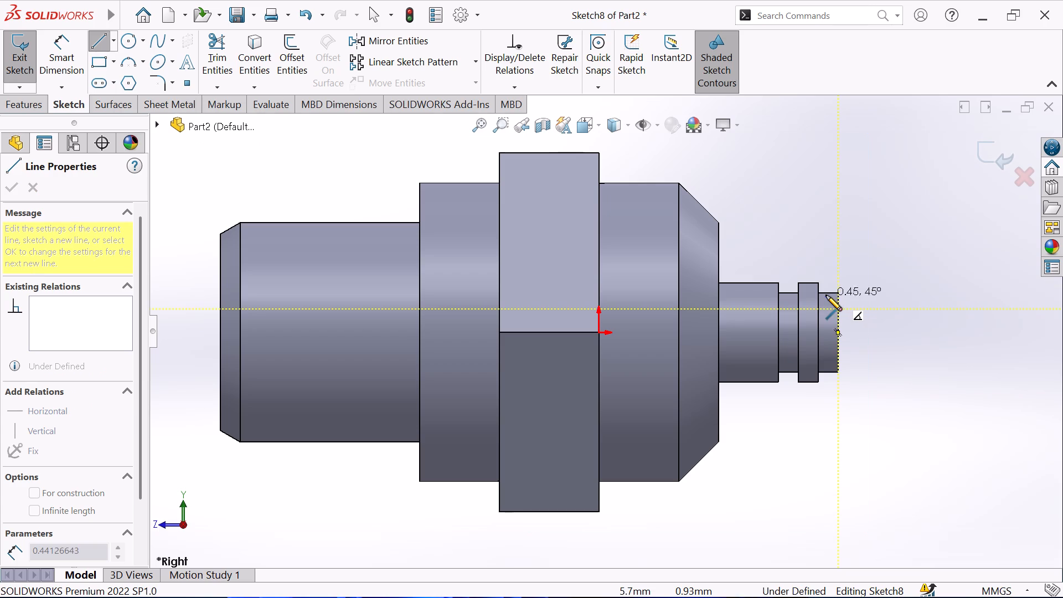
{"action": "left_click", "coordinate": [825, 293]}
{"action": "scroll", "coordinate": [886, 290], "scroll_direction": "down", "scroll_amount": 2}
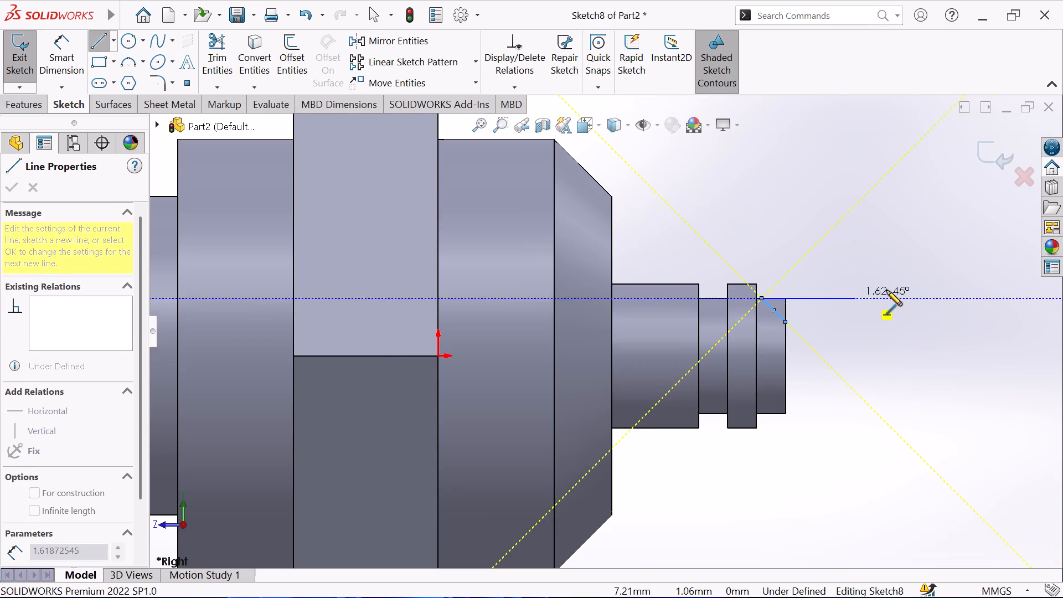
{"action": "right_click", "coordinate": [776, 250]}
{"action": "left_click", "coordinate": [829, 258]}
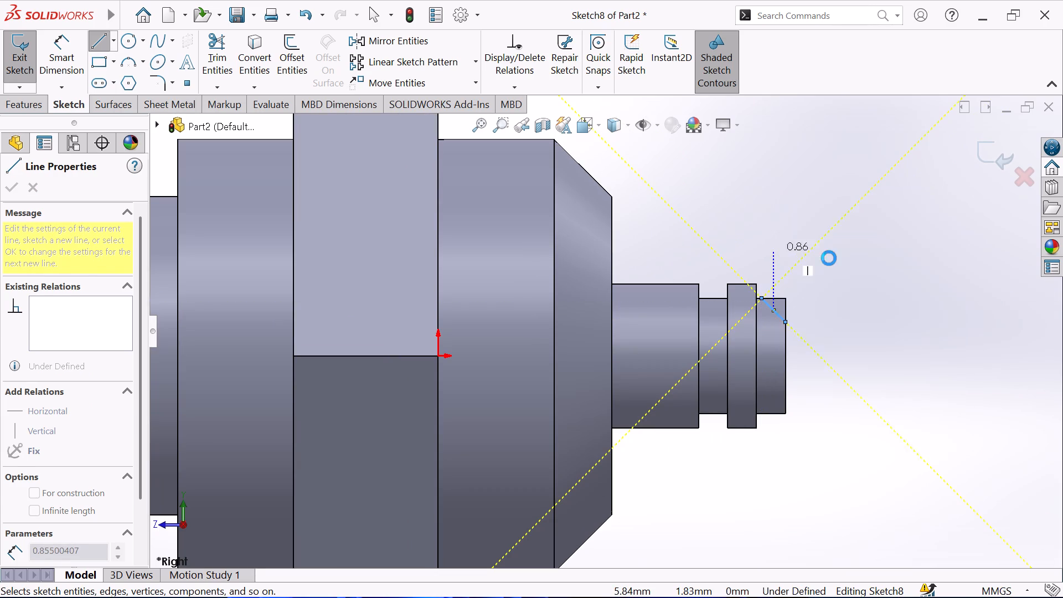
{"action": "scroll", "coordinate": [772, 329], "scroll_direction": "down", "scroll_amount": 3}
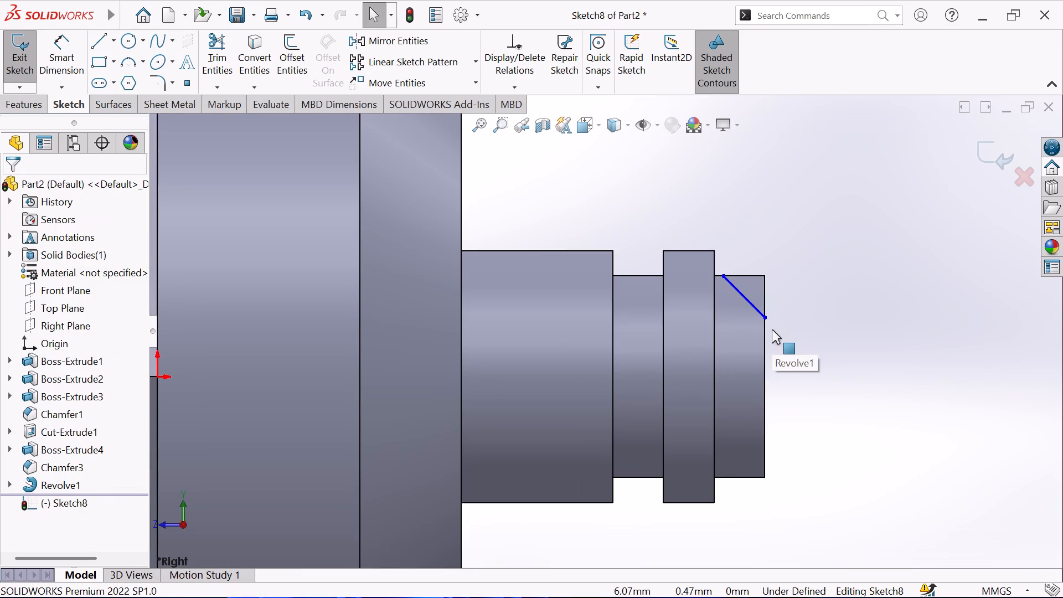
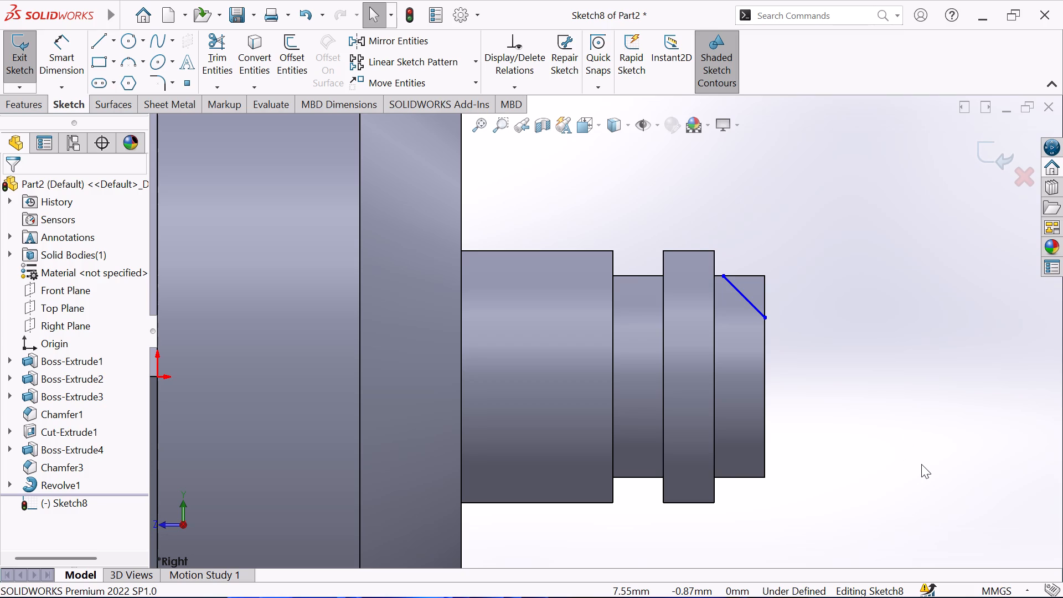
Convert the outer end edge and the upper edge of the tip's last step into sketch lines.
{"action": "left_click", "coordinate": [765, 286]}
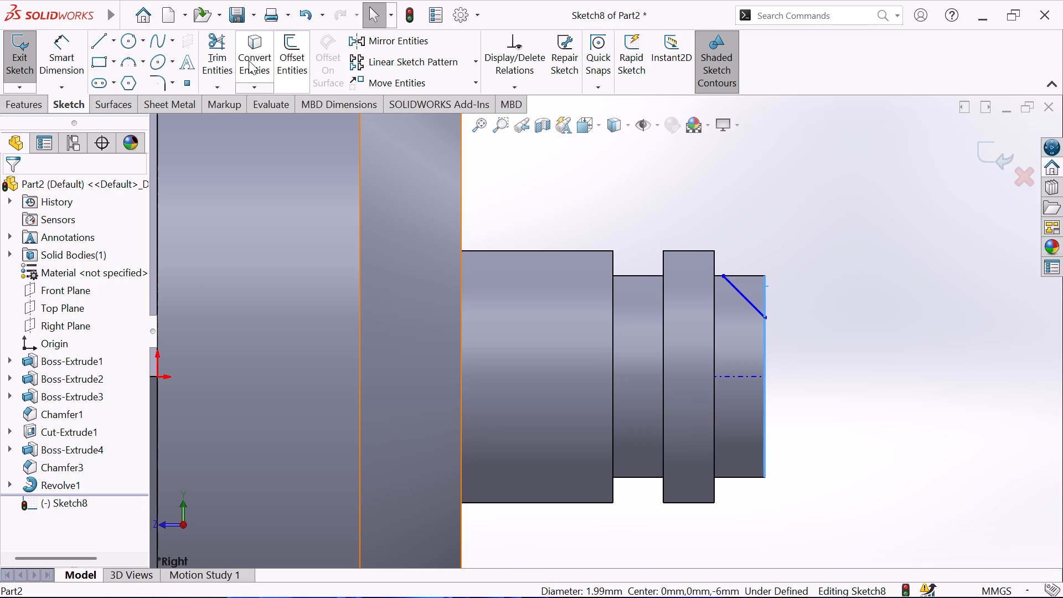
{"action": "left_click", "coordinate": [249, 60]}
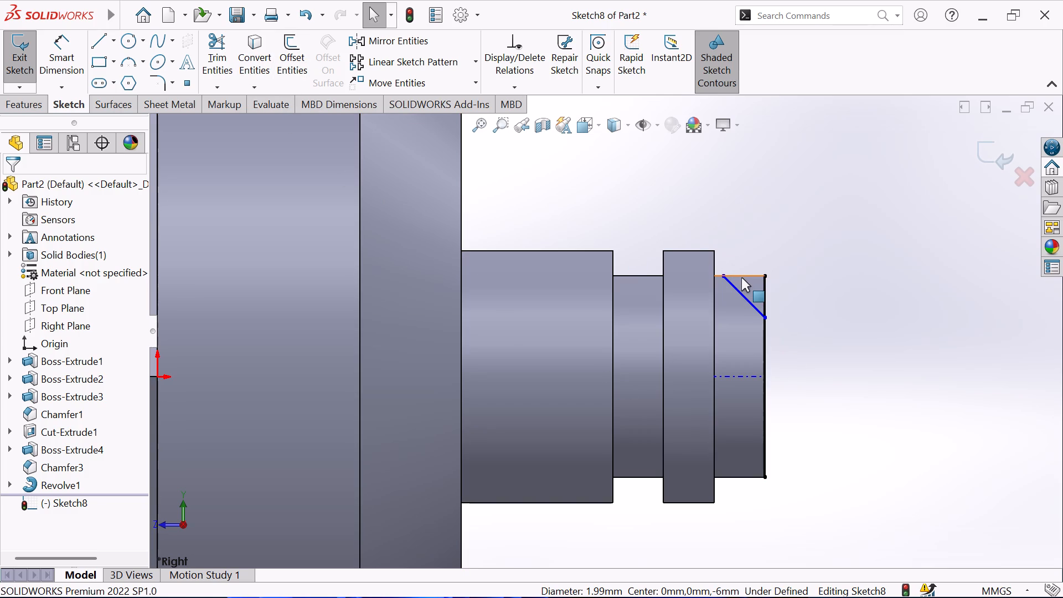
{"action": "left_click", "coordinate": [745, 275]}
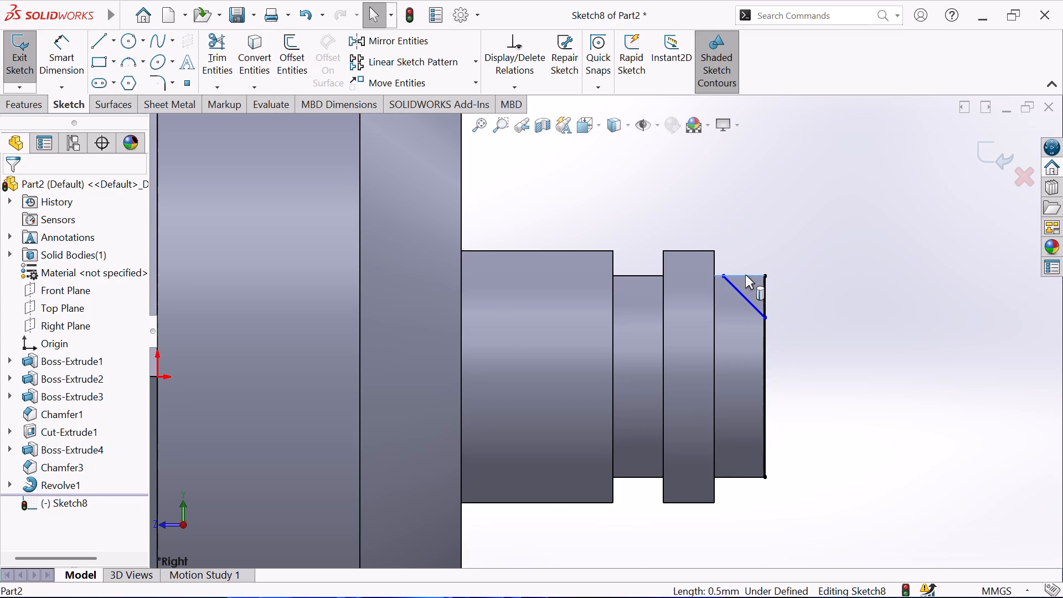
{"action": "left_click", "coordinate": [252, 64]}
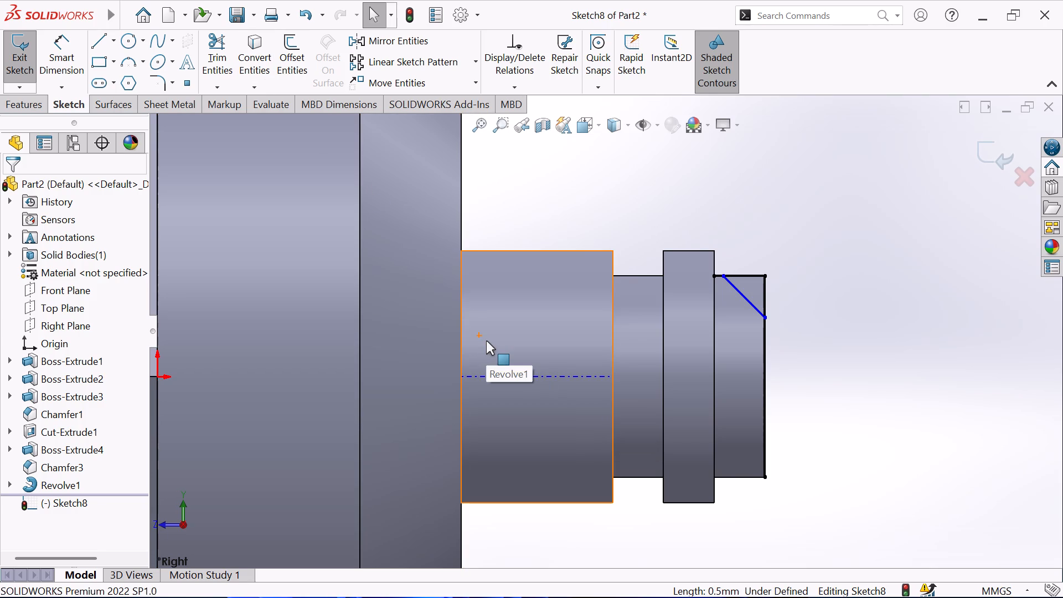
Dimension the horizontal distance from the diagonal line's upper endpoint to the tip's outer corner as 0.3 mm.
{"action": "left_click", "coordinate": [59, 42]}
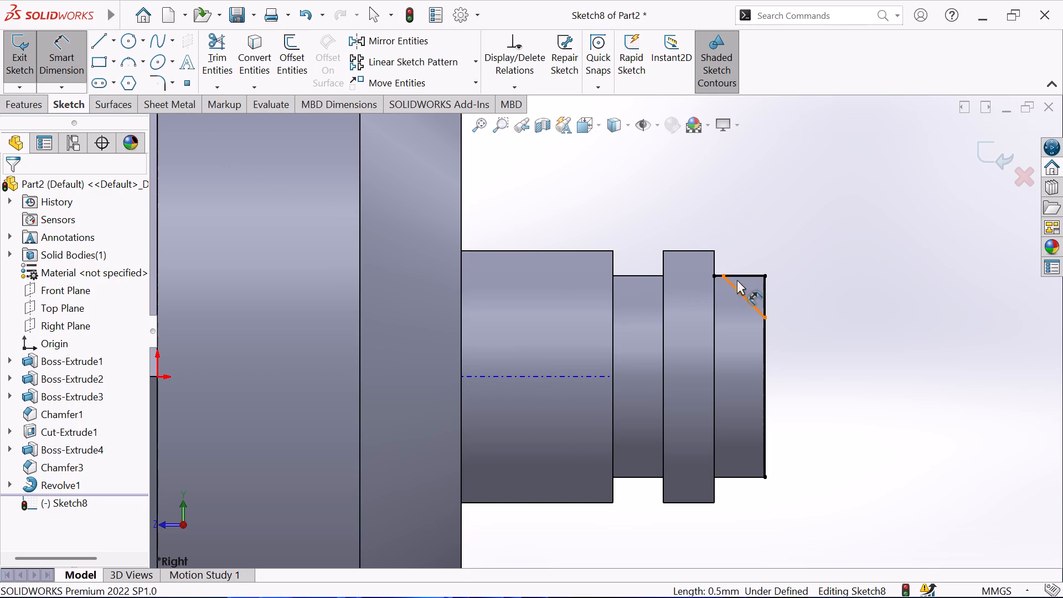
{"action": "left_click", "coordinate": [724, 276]}
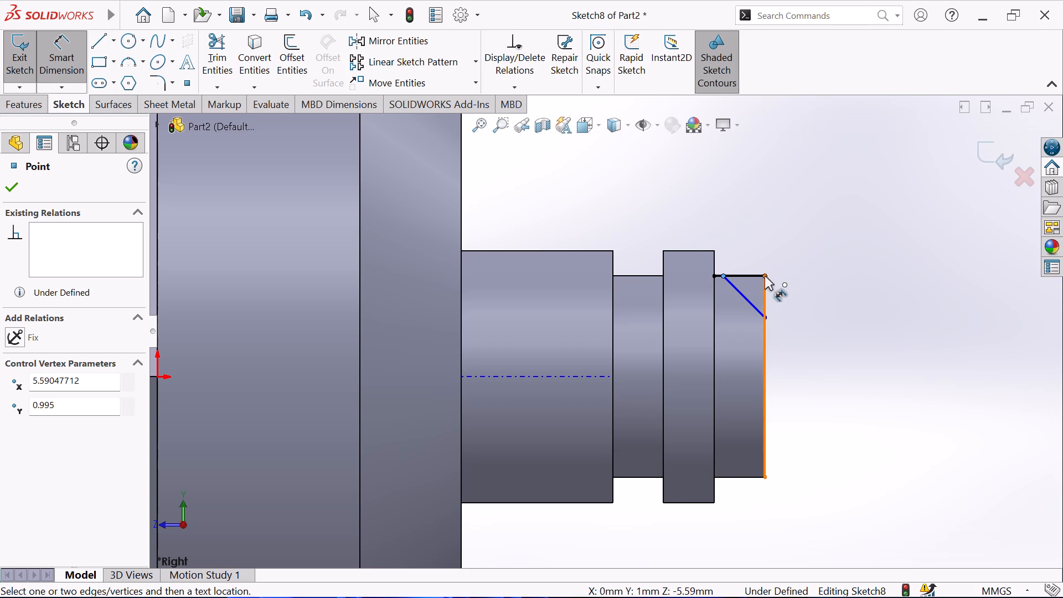
{"action": "left_click", "coordinate": [765, 276]}
{"action": "left_click", "coordinate": [746, 264]}
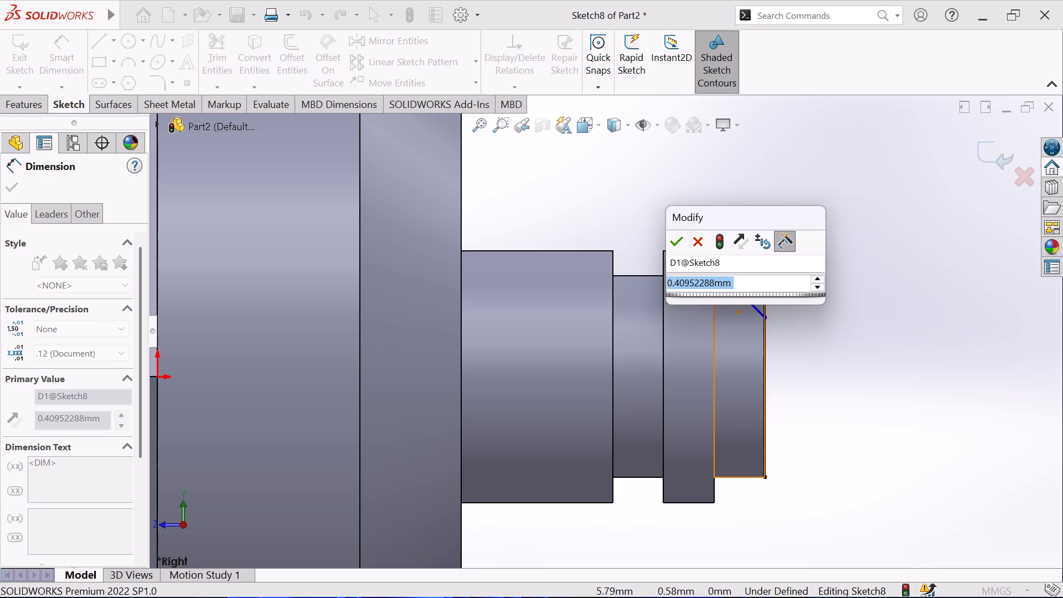
{"action": "key", "text": "period"}
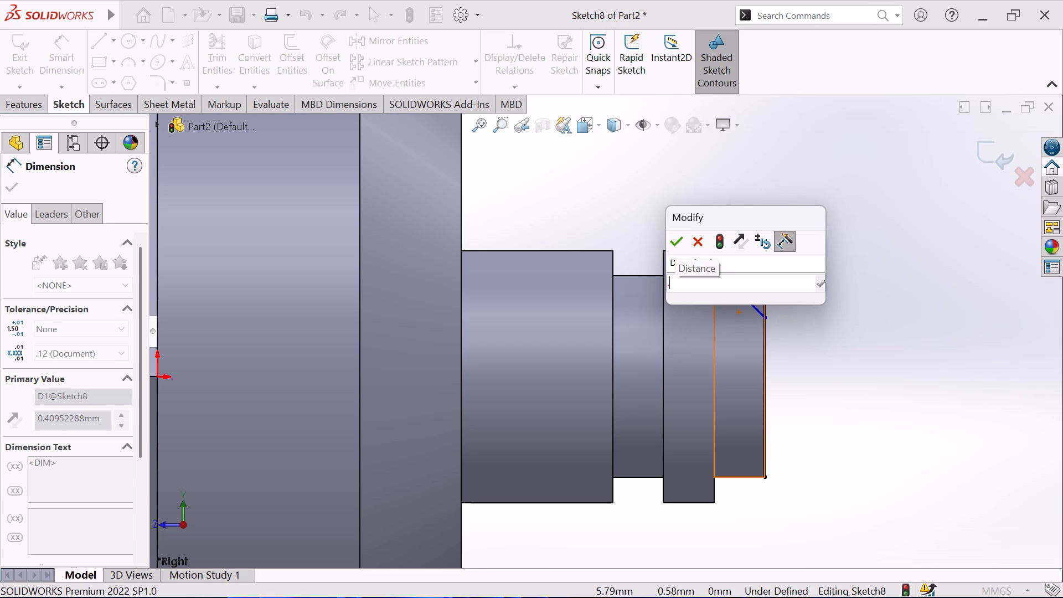
{"action": "key", "text": "3"}
{"action": "key", "text": "Return"}
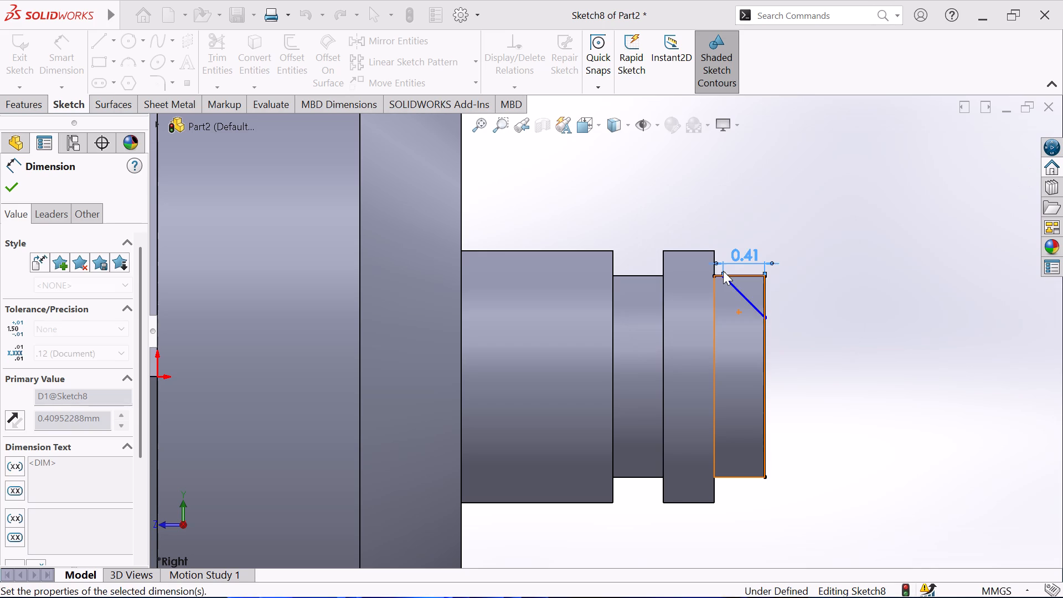
Dimension the vertical distance from the diagonal line's lower endpoint to the tip's outer corner as 0.3 mm.
{"action": "left_click", "coordinate": [765, 315]}
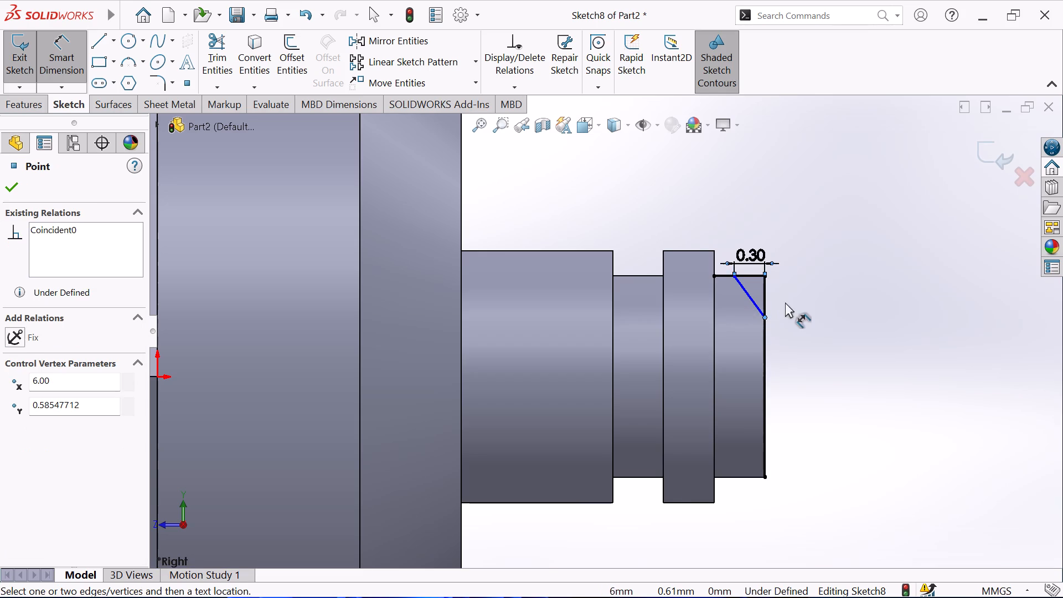
{"action": "left_click", "coordinate": [764, 275]}
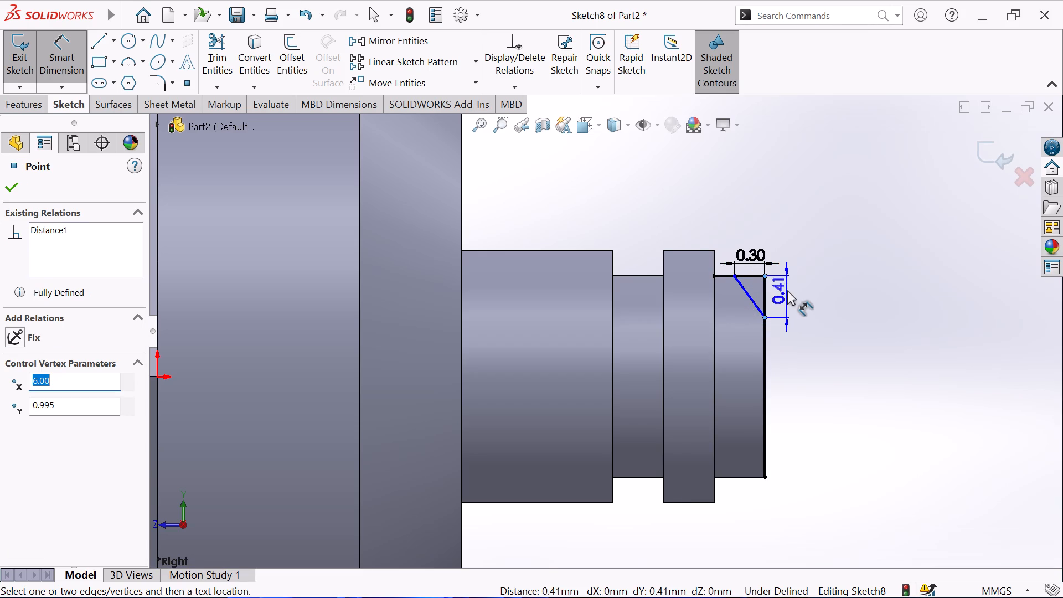
{"action": "left_click", "coordinate": [787, 290]}
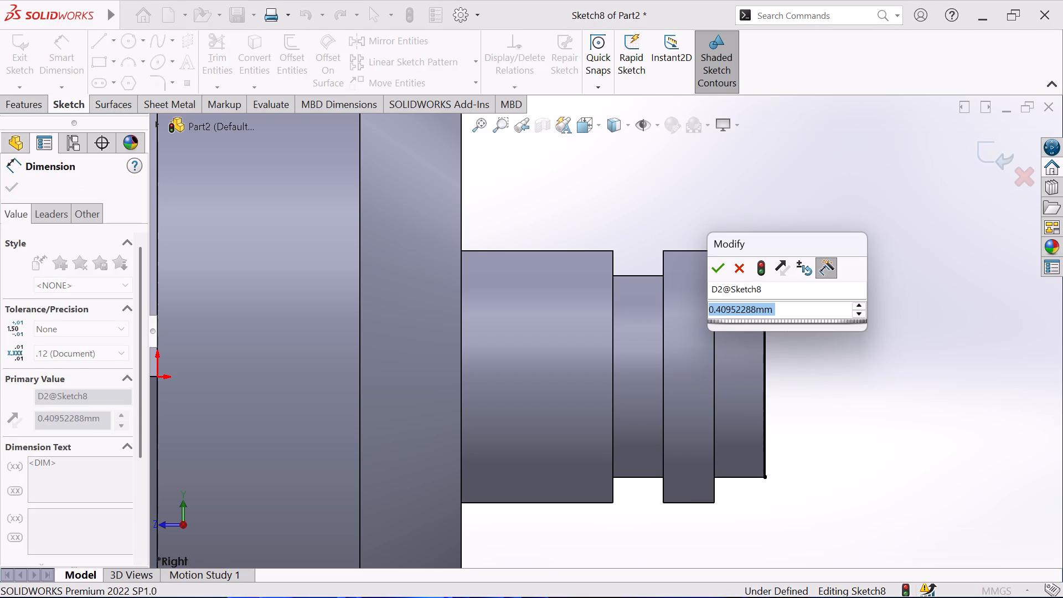
{"action": "key", "text": "1"}
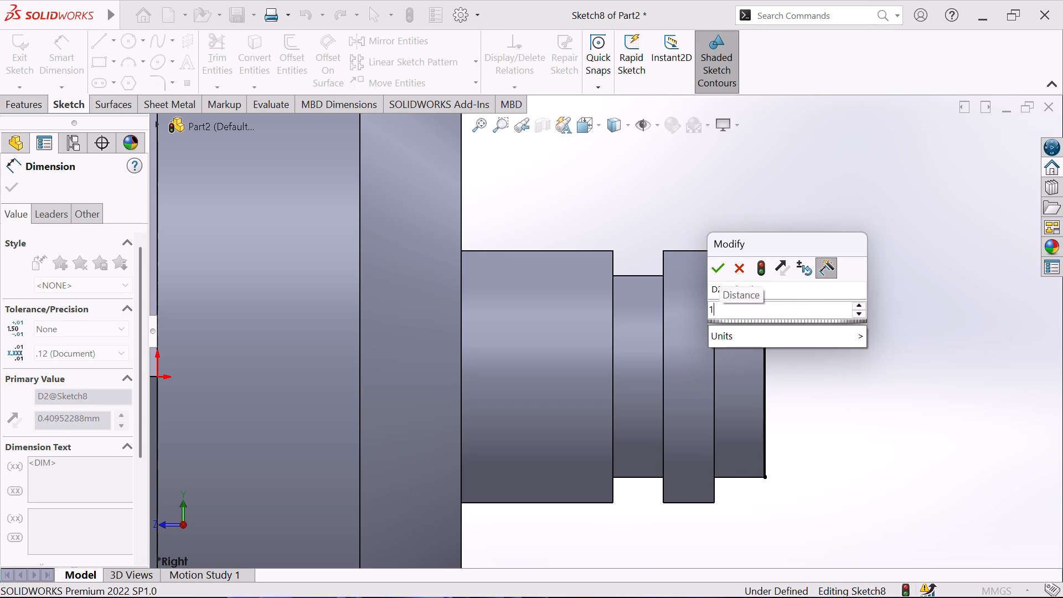
{"action": "key", "text": "BackSpace"}
{"action": "key", "text": "period"}
{"action": "key", "text": "3"}
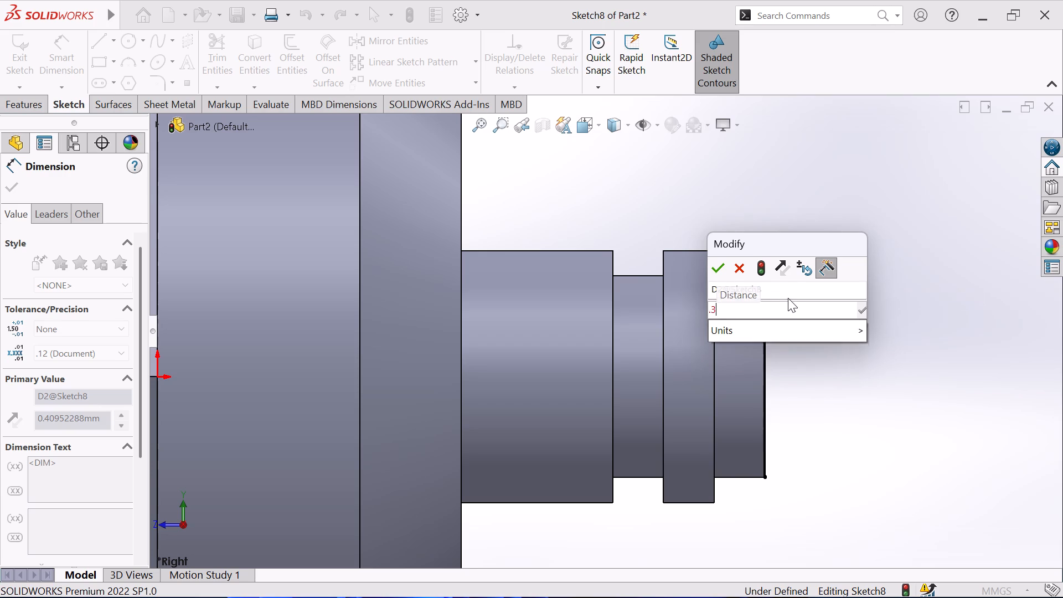
{"action": "key", "text": "Return"}
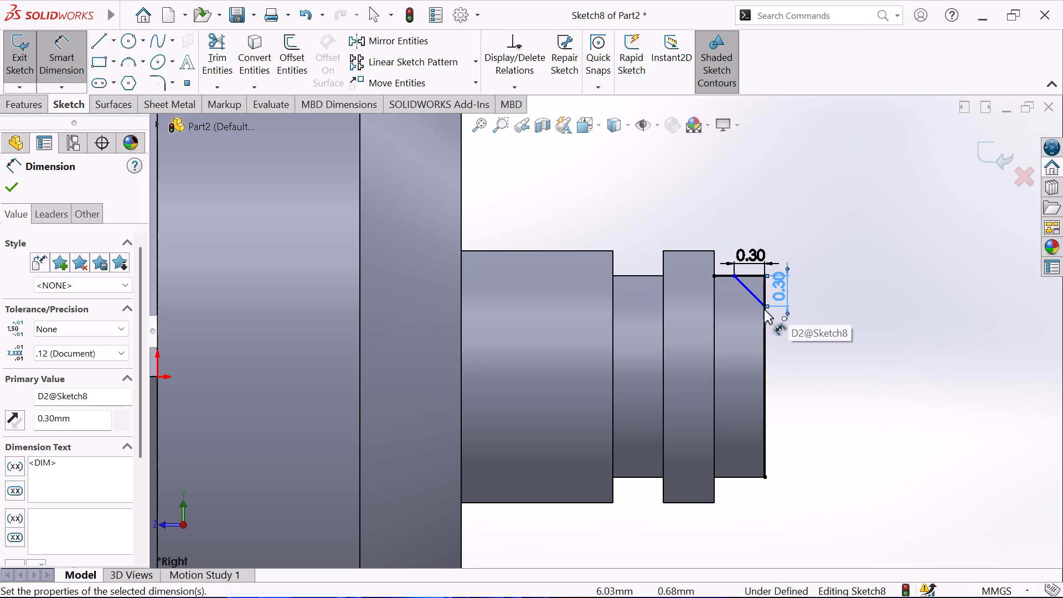
Add a length dimension along the diagonal line, keeping its current value.
{"action": "left_click", "coordinate": [741, 285]}
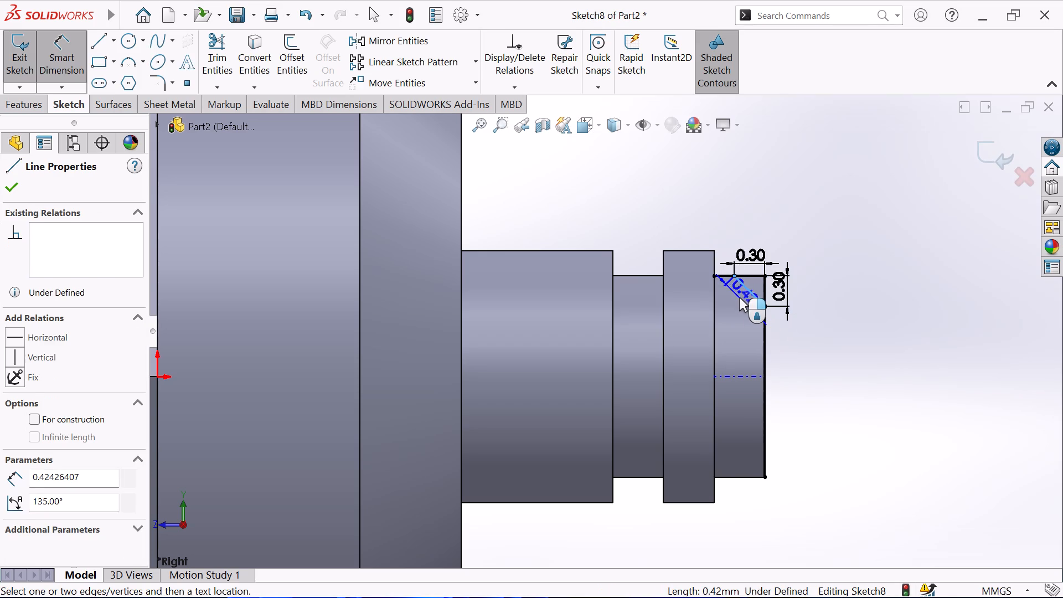
{"action": "left_click", "coordinate": [739, 297]}
{"action": "left_click", "coordinate": [674, 279]}
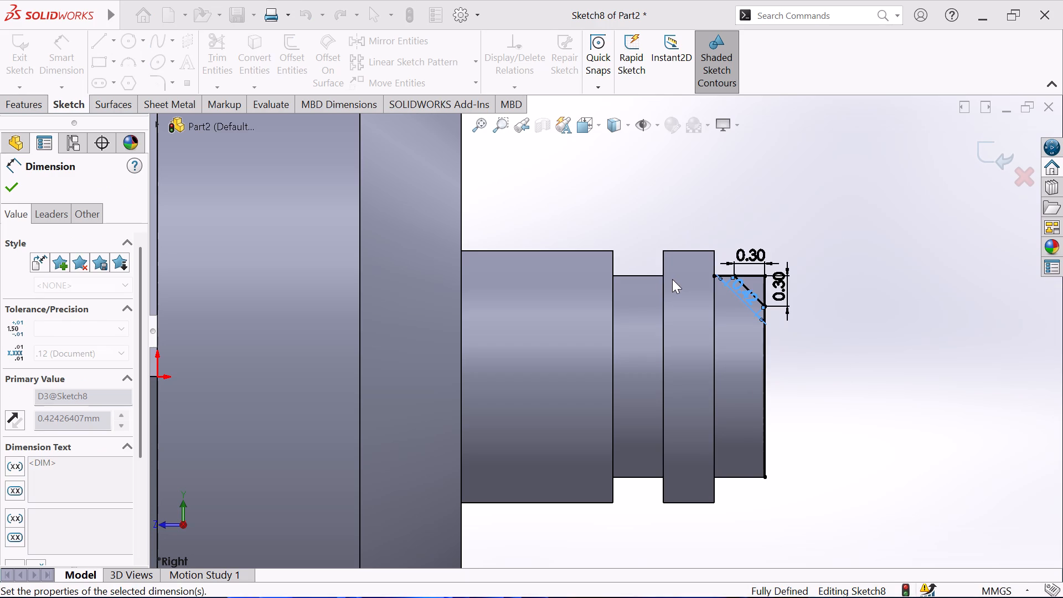
{"action": "left_click", "coordinate": [12, 187]}
Trim the converted edge lines beyond the diagonal line, leaving a closed triangle at the tip's upper outer corner.
{"action": "left_click", "coordinate": [212, 40]}
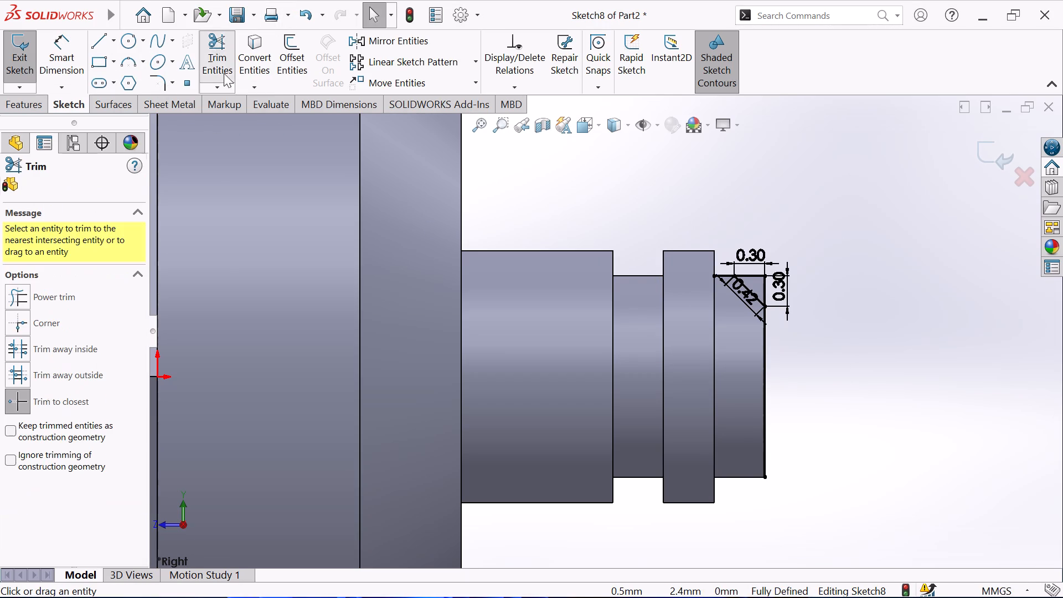
{"action": "scroll", "coordinate": [799, 303], "scroll_direction": "down", "scroll_amount": 3}
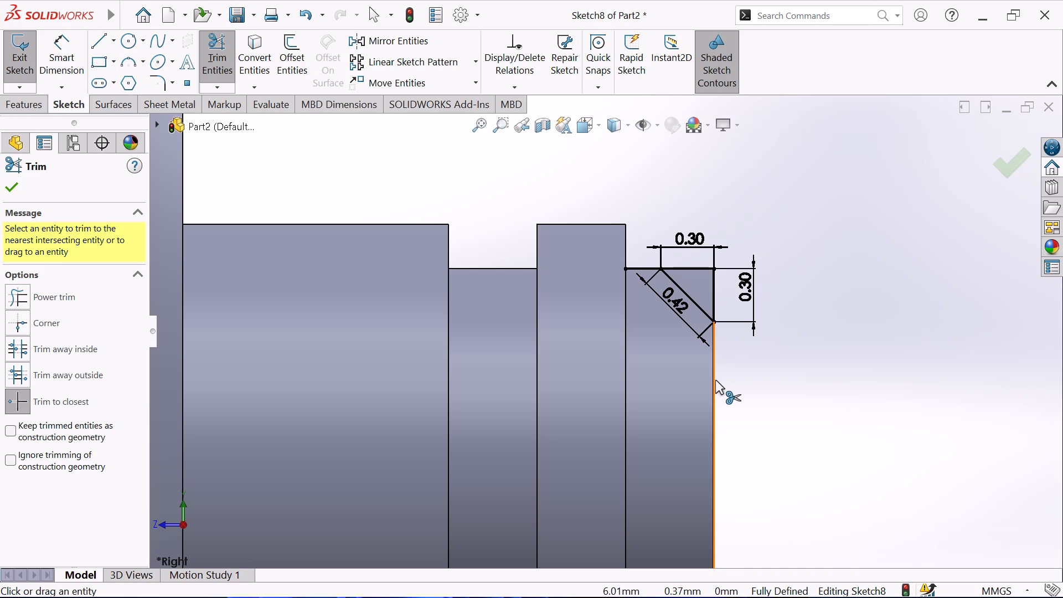
{"action": "left_click", "coordinate": [715, 380]}
{"action": "left_click", "coordinate": [644, 267]}
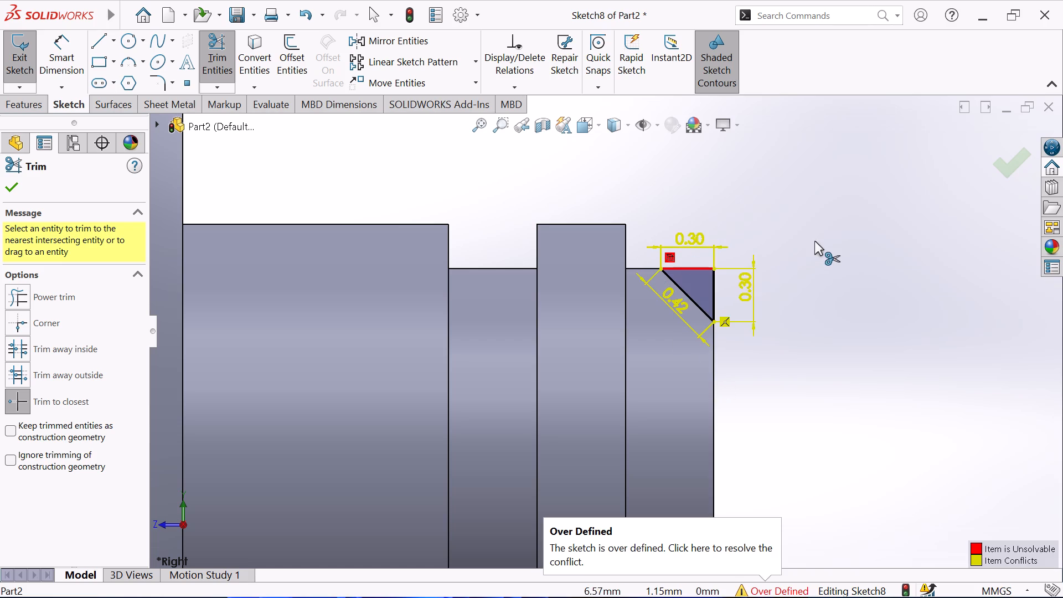
{"action": "right_click", "coordinate": [771, 262]}
{"action": "left_click", "coordinate": [831, 318]}
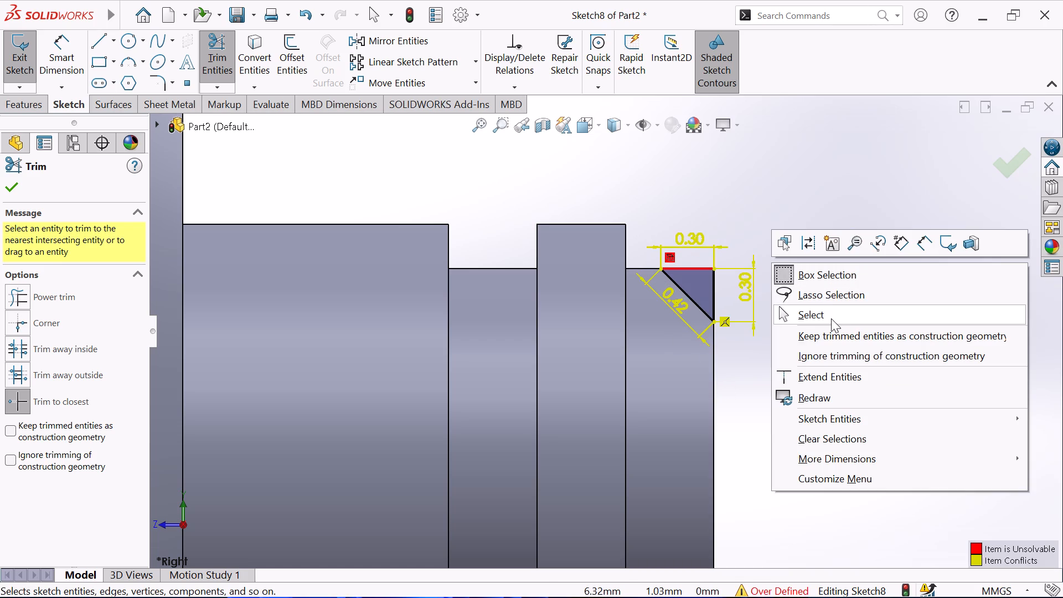
Delete the horizontal 0.30 dimension above the triangle and exit the sketch.
{"action": "left_click", "coordinate": [691, 238]}
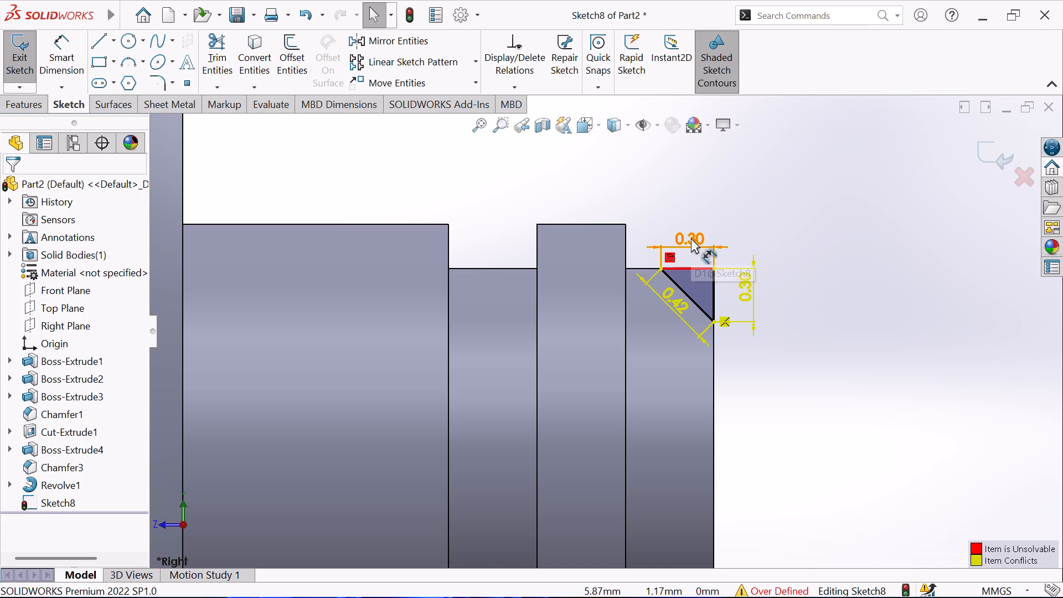
{"action": "key", "text": "Delete"}
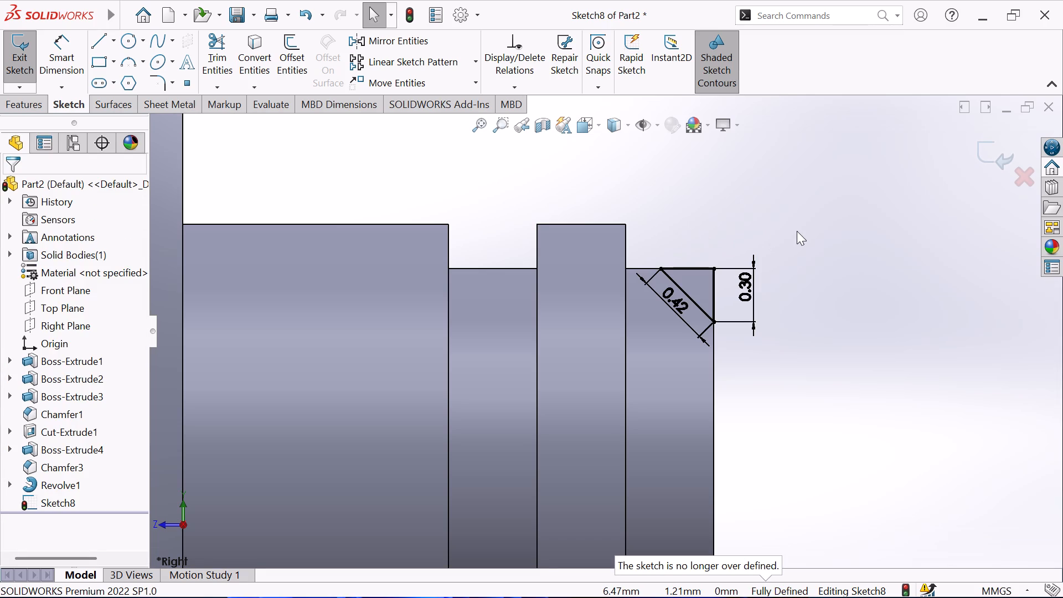
{"action": "scroll", "coordinate": [797, 231], "scroll_direction": "up", "scroll_amount": 1}
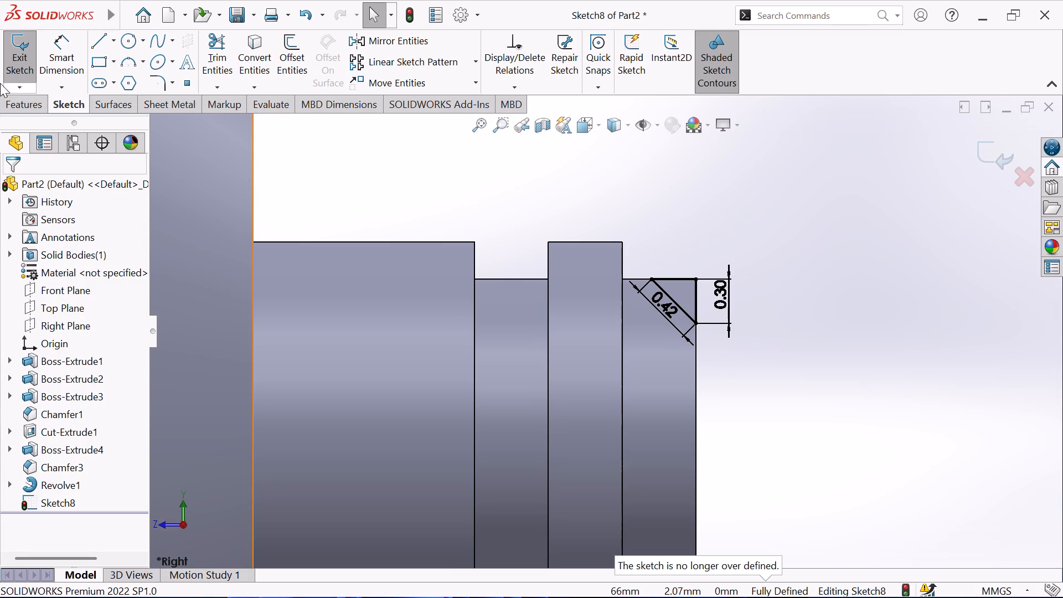
{"action": "left_click", "coordinate": [18, 63]}
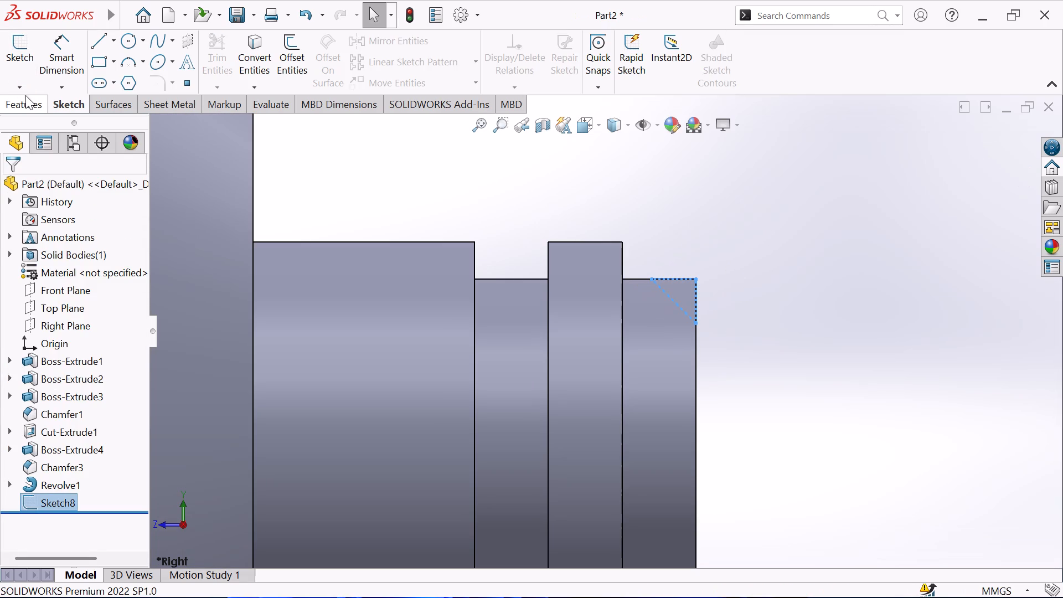
Cut-extrude the corner triangle with the Through All - Both end condition to make an angled flat on the tip.
{"action": "left_click", "coordinate": [25, 102]}
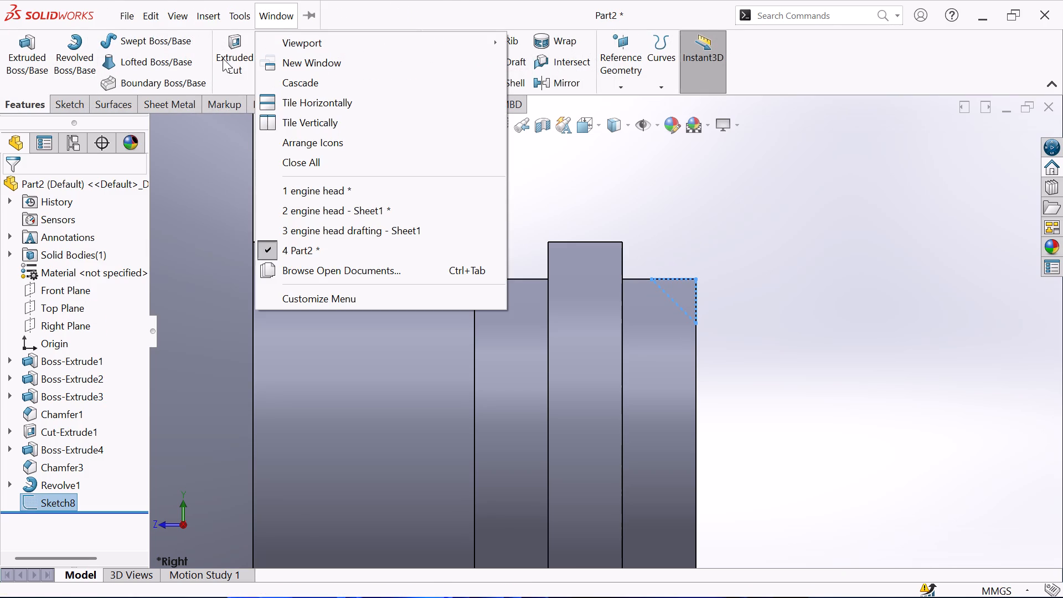
{"action": "left_click", "coordinate": [224, 53]}
{"action": "middle_click_drag", "start_coordinate": [889, 260], "coordinate": [808, 232]}
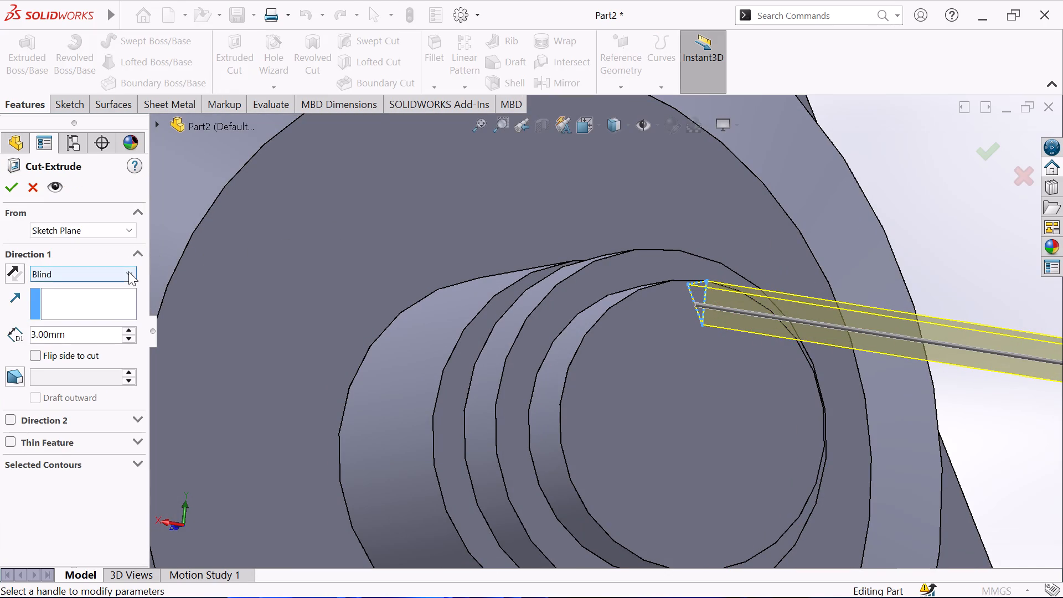
{"action": "left_click", "coordinate": [128, 271]}
{"action": "left_click", "coordinate": [117, 311]}
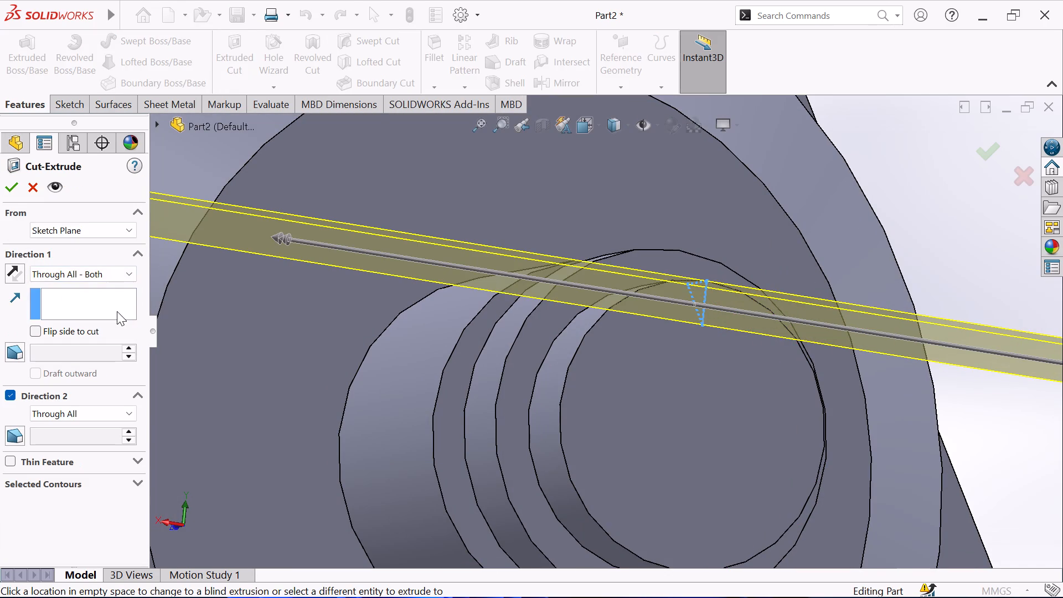
{"action": "left_click", "coordinate": [6, 184]}
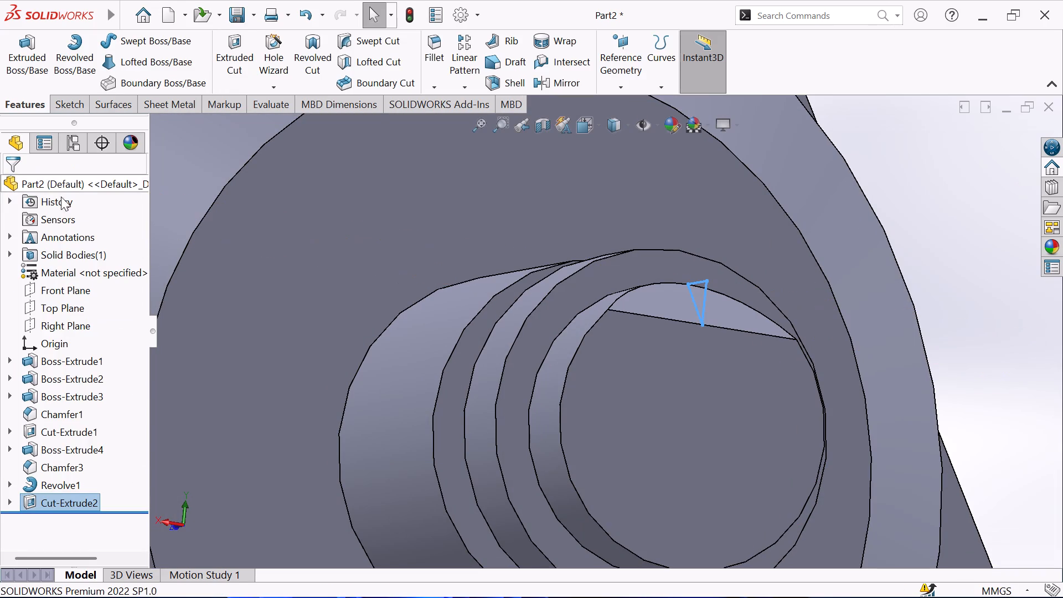
Examine the angled cut on the tip and the whole fitting from several directions.
{"action": "scroll", "coordinate": [250, 220], "scroll_direction": "up", "scroll_amount": 1}
{"action": "key", "text": "Escape"}
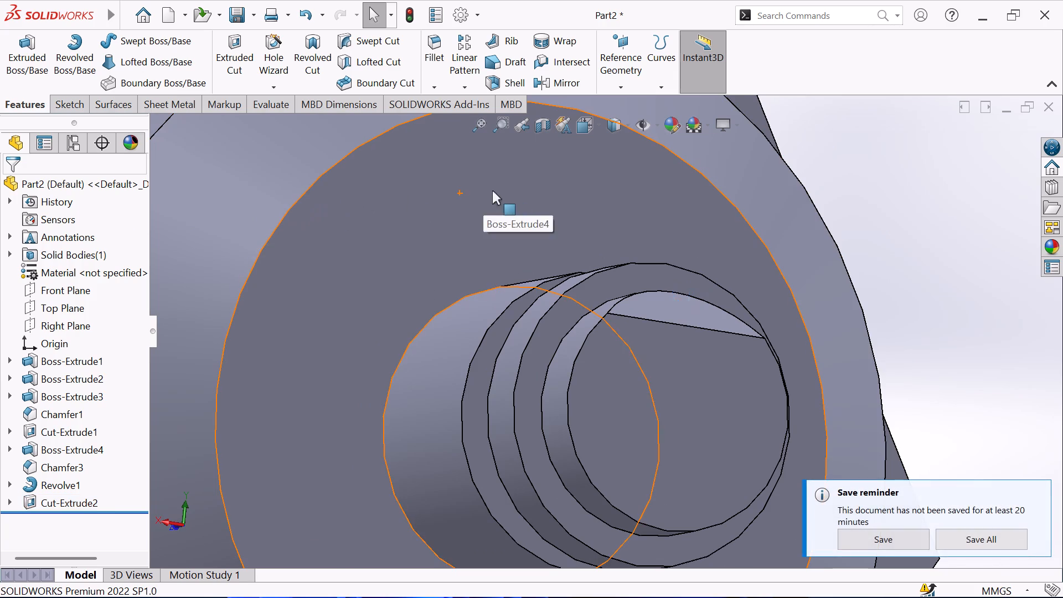
{"action": "middle_click_drag", "start_coordinate": [526, 189], "coordinate": [644, 189]}
{"action": "scroll", "coordinate": [640, 192], "scroll_direction": "up", "scroll_amount": 3}
{"action": "middle_click_drag", "start_coordinate": [692, 182], "coordinate": [675, 236]}
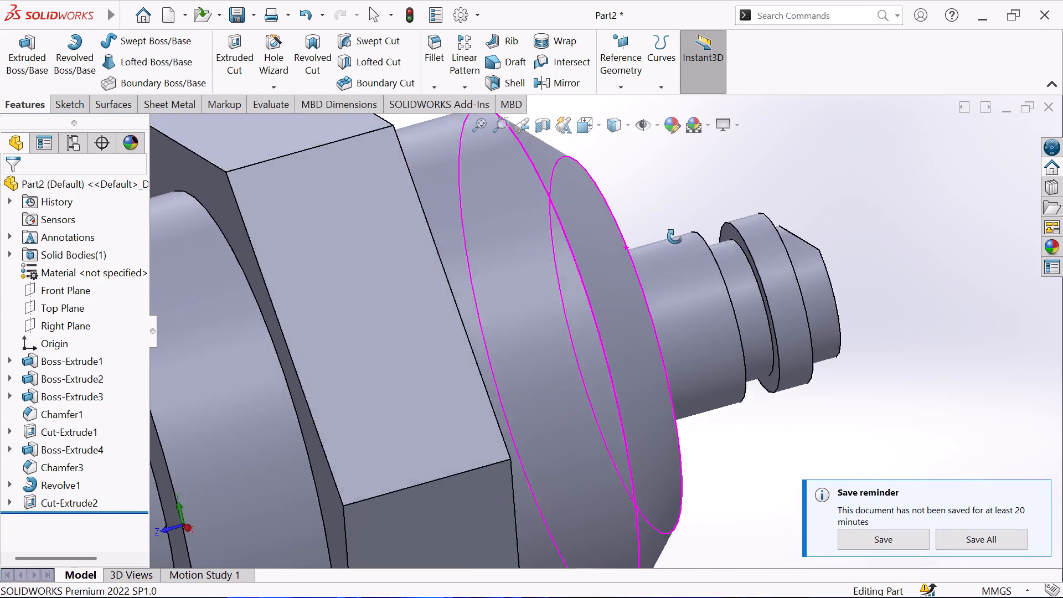
{"action": "middle_click_drag", "start_coordinate": [675, 236], "coordinate": [663, 265]}
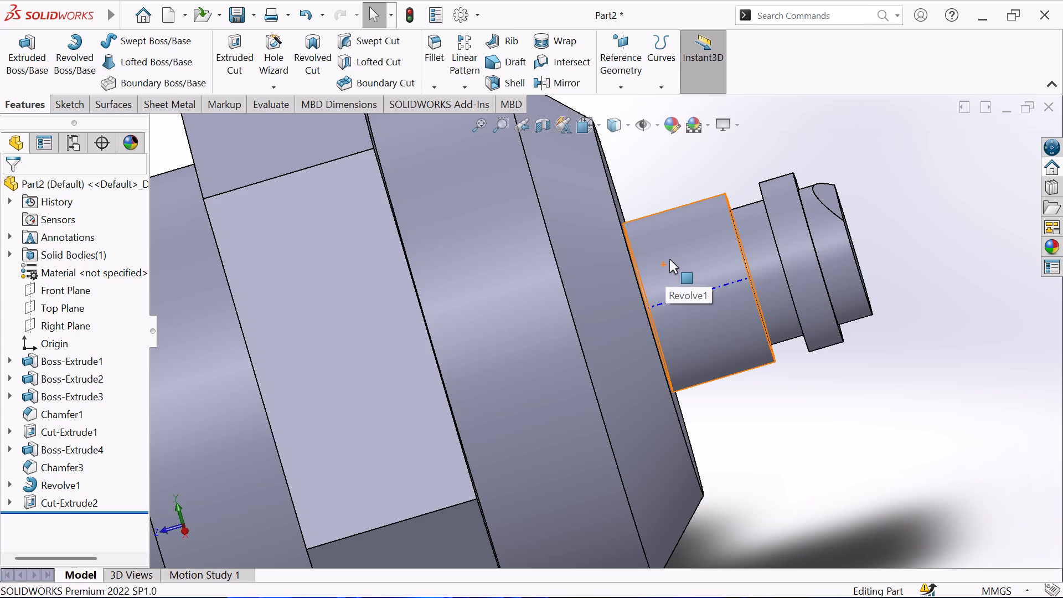
{"action": "scroll", "coordinate": [669, 259], "scroll_direction": "up", "scroll_amount": 3}
{"action": "middle_click_drag", "start_coordinate": [756, 231], "coordinate": [731, 183]}
{"action": "scroll", "coordinate": [731, 184], "scroll_direction": "up", "scroll_amount": 1}
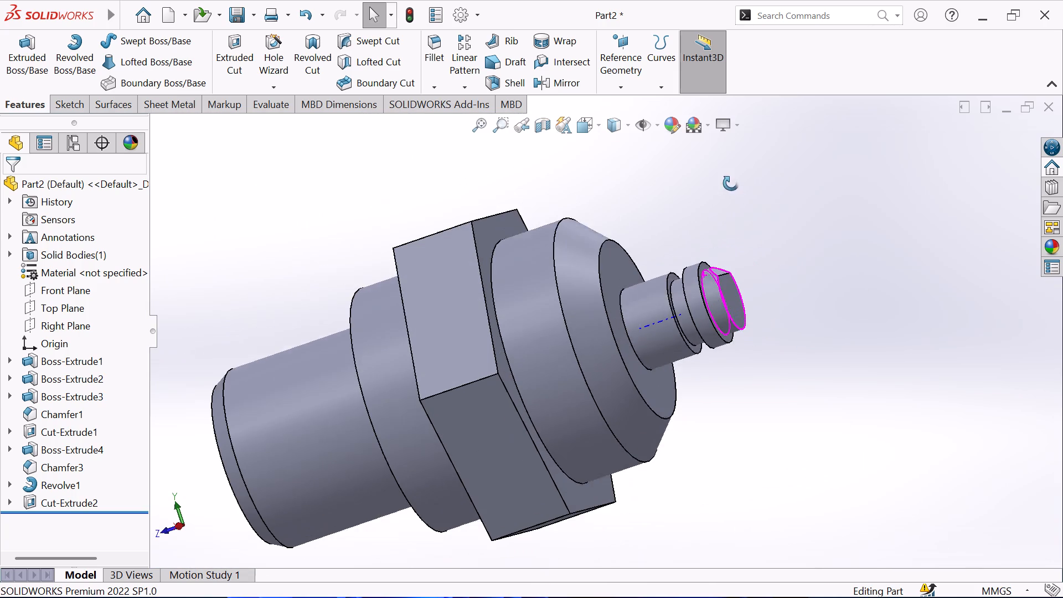
{"action": "middle_click_drag", "start_coordinate": [761, 257], "coordinate": [760, 212]}
{"action": "scroll", "coordinate": [760, 213], "scroll_direction": "up", "scroll_amount": 1}
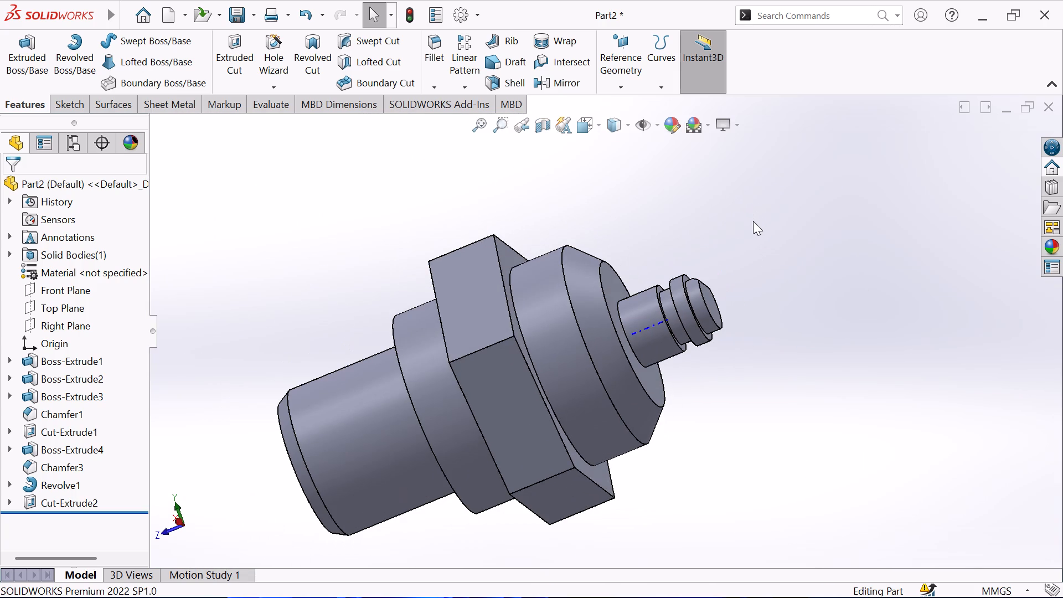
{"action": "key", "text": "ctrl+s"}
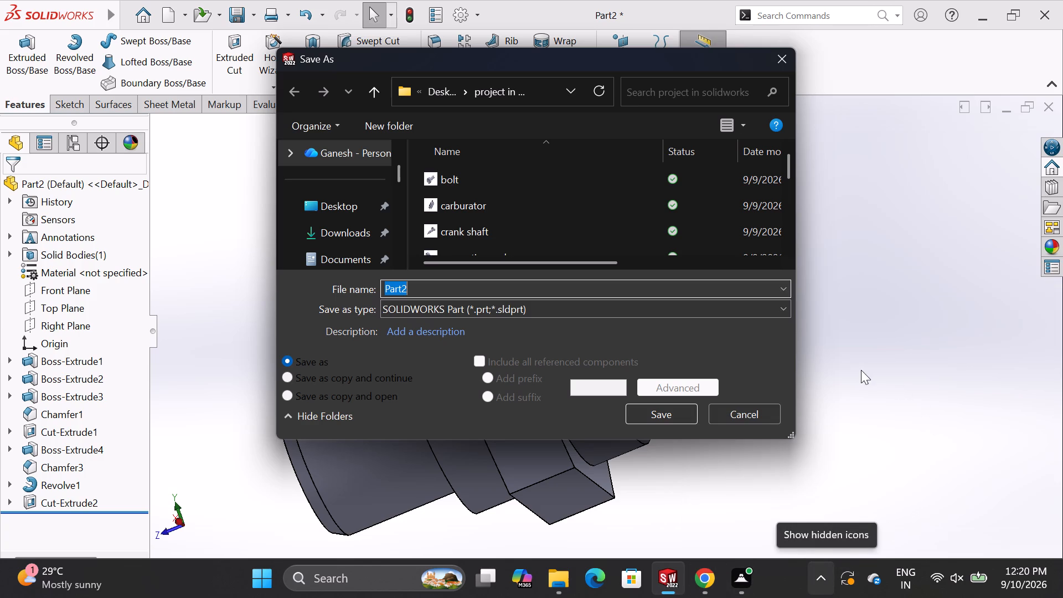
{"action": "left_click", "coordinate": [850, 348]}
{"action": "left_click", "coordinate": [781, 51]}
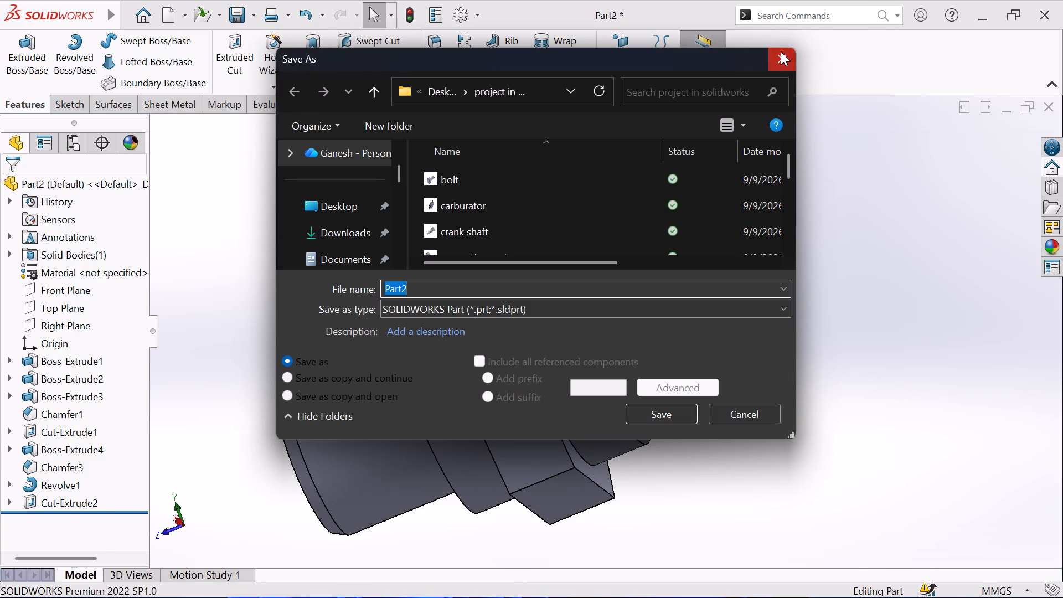
Examine the grooved tip, its angled end cut and the chamfered boss from several directions.
{"action": "scroll", "coordinate": [600, 299], "scroll_direction": "up", "scroll_amount": 2}
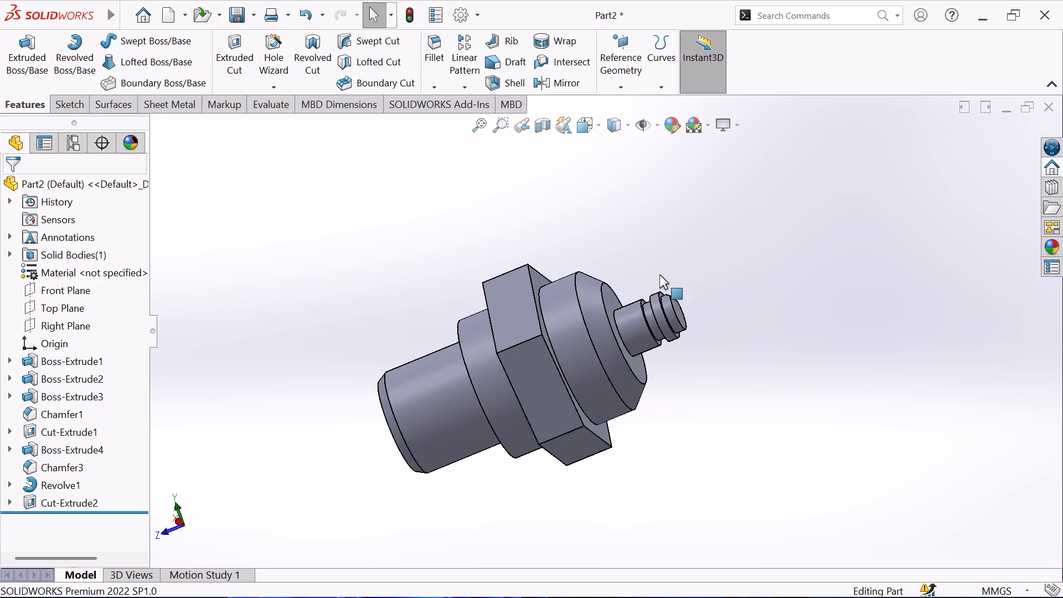
{"action": "middle_click_drag", "start_coordinate": [672, 274], "coordinate": [478, 202]}
{"action": "scroll", "coordinate": [488, 235], "scroll_direction": "down", "scroll_amount": 2}
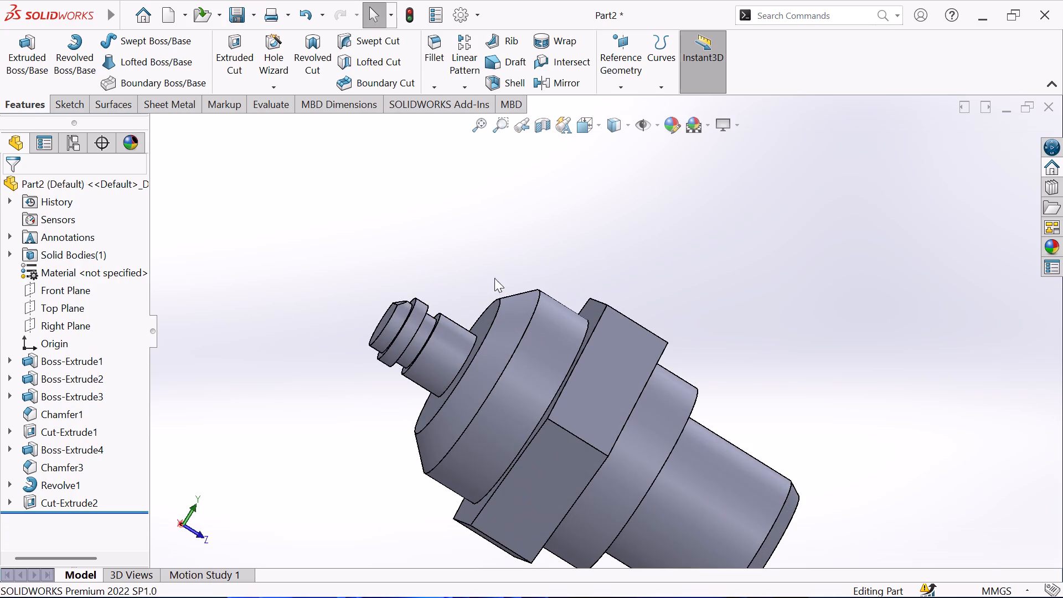
{"action": "middle_click_drag", "start_coordinate": [361, 363], "coordinate": [538, 181]}
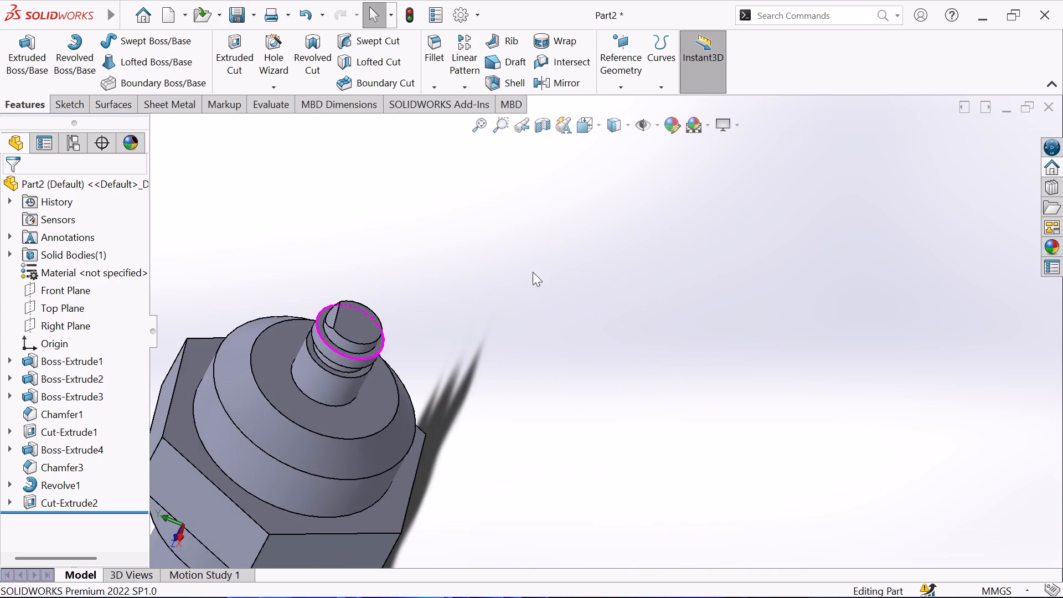
{"action": "scroll", "coordinate": [533, 272], "scroll_direction": "up", "scroll_amount": 3}
{"action": "middle_click_drag", "start_coordinate": [552, 300], "coordinate": [585, 310]}
{"action": "middle_click_drag", "start_coordinate": [584, 307], "coordinate": [568, 259]}
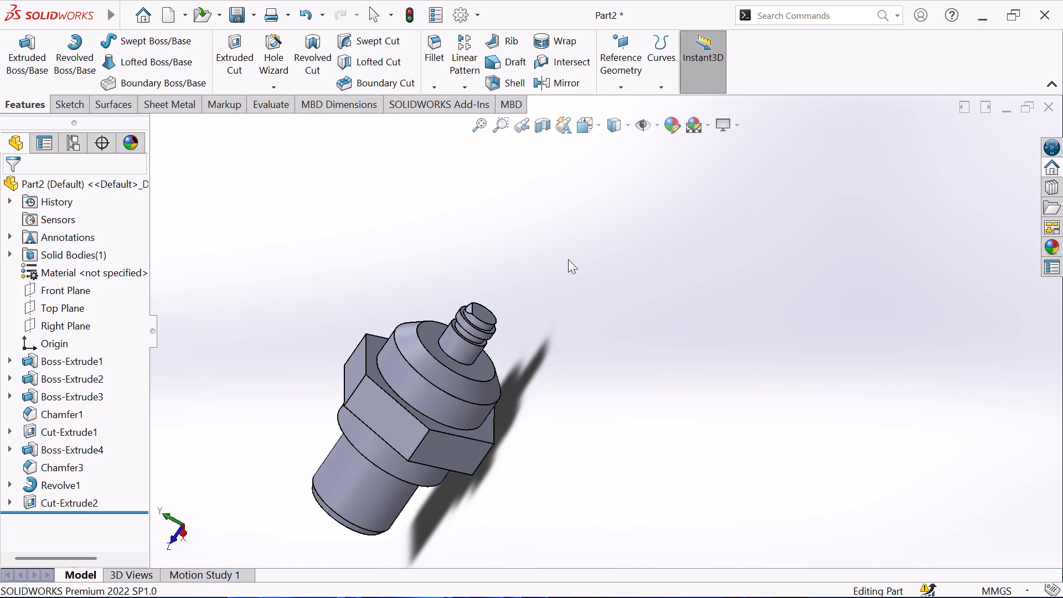
{"action": "middle_click_drag", "start_coordinate": [568, 259], "coordinate": [568, 200]}
{"action": "middle_click_drag", "start_coordinate": [574, 251], "coordinate": [555, 206]}
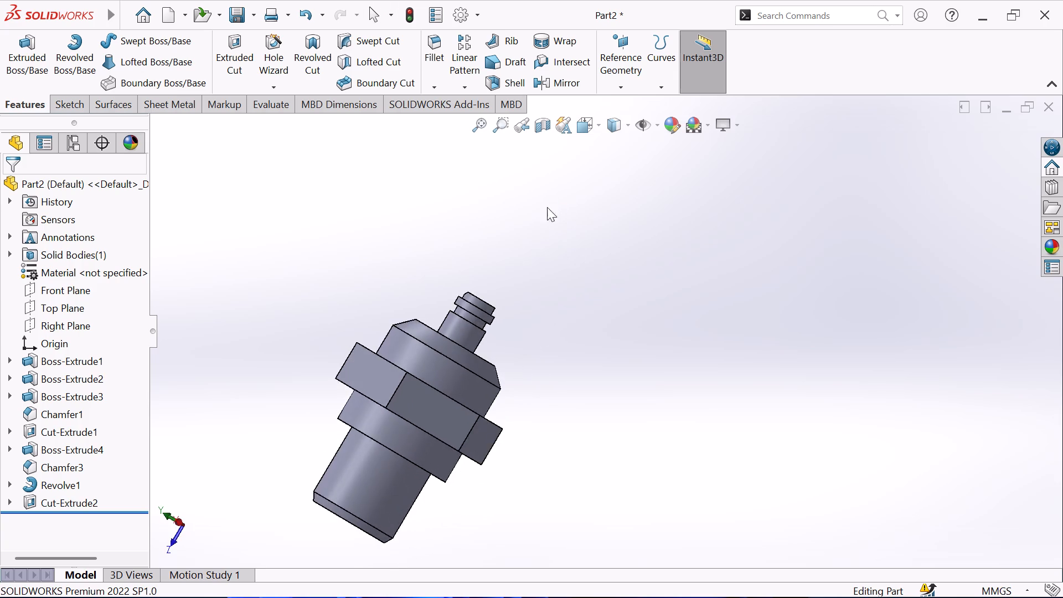
{"action": "scroll", "coordinate": [531, 240], "scroll_direction": "down", "scroll_amount": 2}
{"action": "scroll", "coordinate": [540, 302], "scroll_direction": "down", "scroll_amount": 3}
{"action": "middle_click_drag", "start_coordinate": [544, 327], "coordinate": [581, 372]}
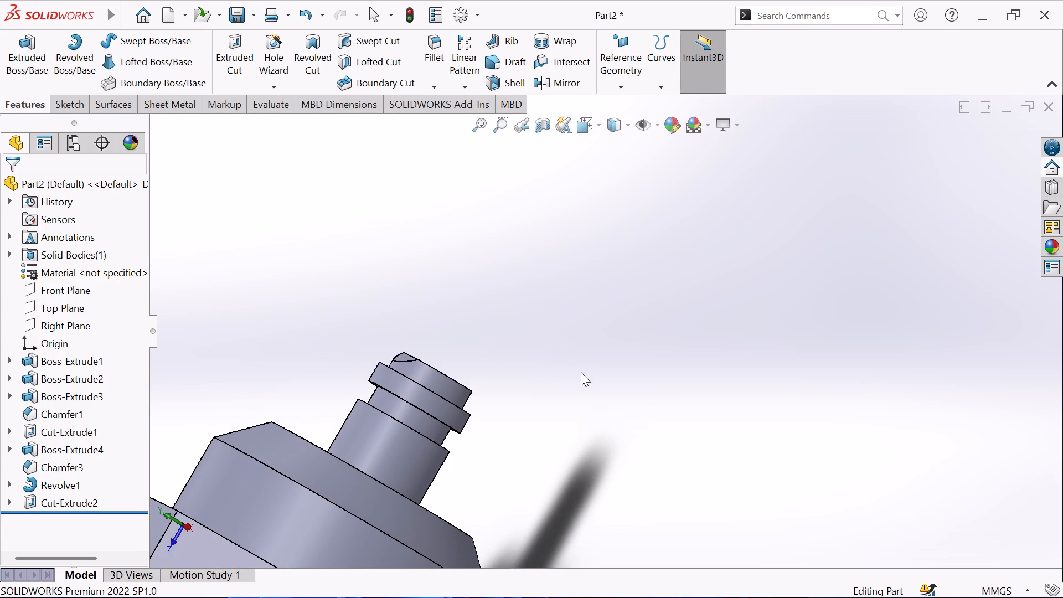
{"action": "middle_click_drag", "start_coordinate": [576, 363], "coordinate": [515, 324]}
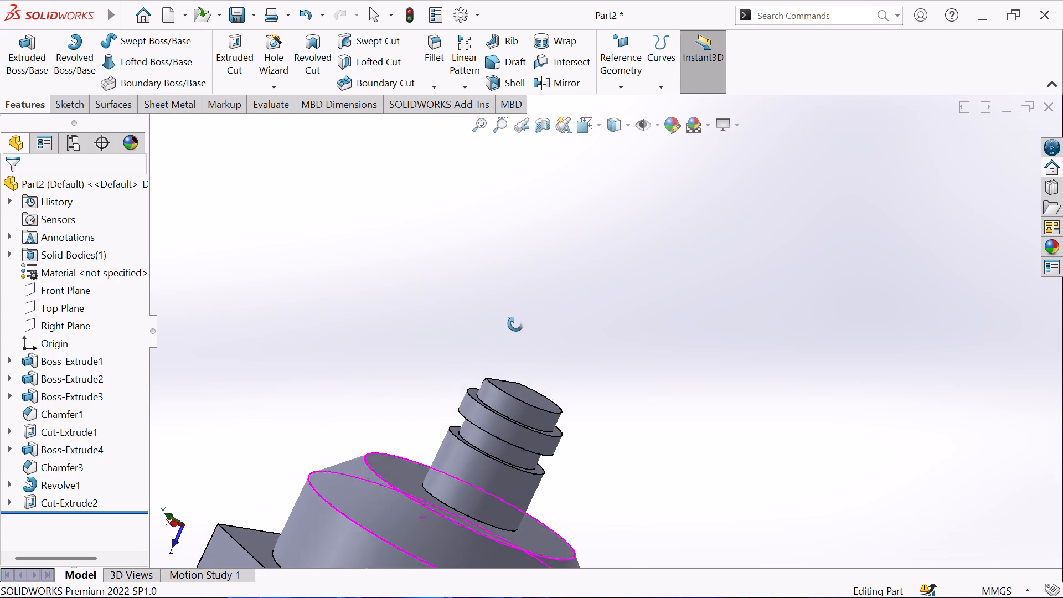
{"action": "middle_click_drag", "start_coordinate": [515, 324], "coordinate": [515, 322]}
{"action": "scroll", "coordinate": [519, 321], "scroll_direction": "up", "scroll_amount": 3}
{"action": "key", "text": "ctrl+8"}
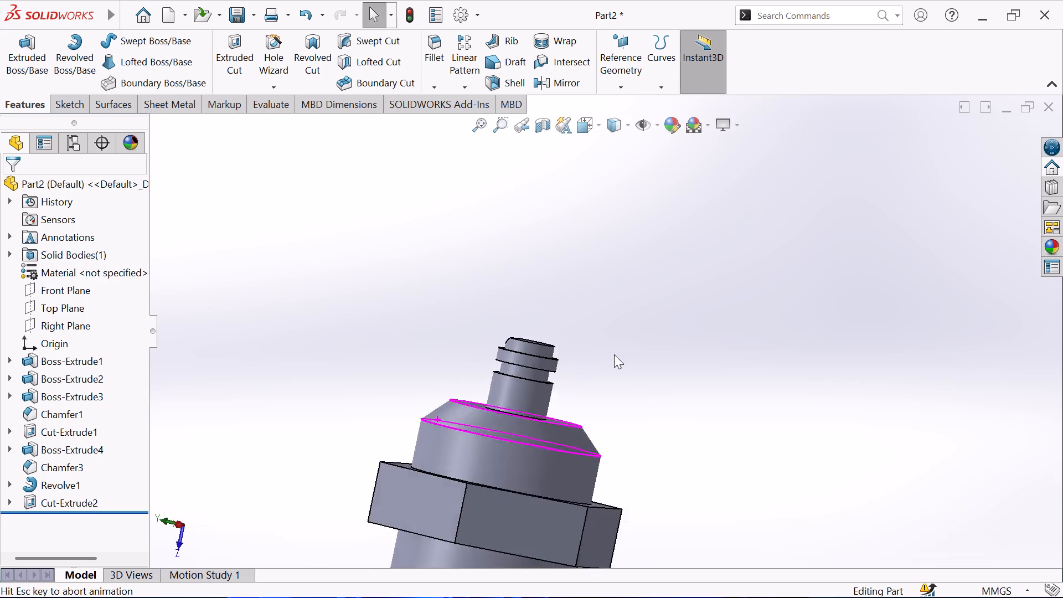
{"action": "middle_click_drag", "start_coordinate": [607, 359], "coordinate": [636, 364]}
{"action": "scroll", "coordinate": [598, 379], "scroll_direction": "down", "scroll_amount": 2}
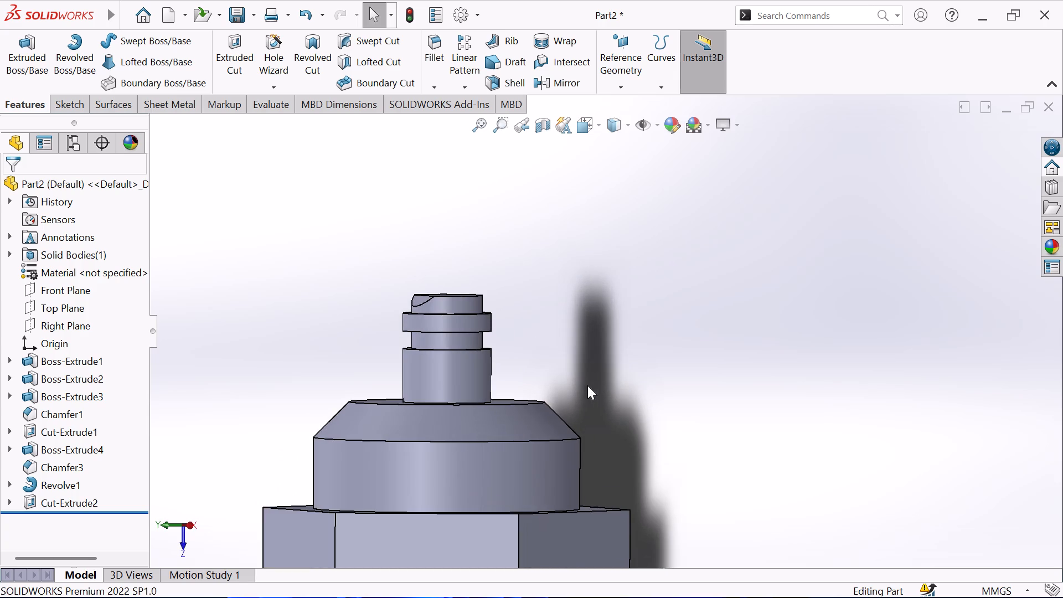
{"action": "scroll", "coordinate": [390, 454], "scroll_direction": "up", "scroll_amount": 4}
{"action": "scroll", "coordinate": [487, 468], "scroll_direction": "up", "scroll_amount": 3}
{"action": "scroll", "coordinate": [581, 394], "scroll_direction": "down", "scroll_amount": 2}
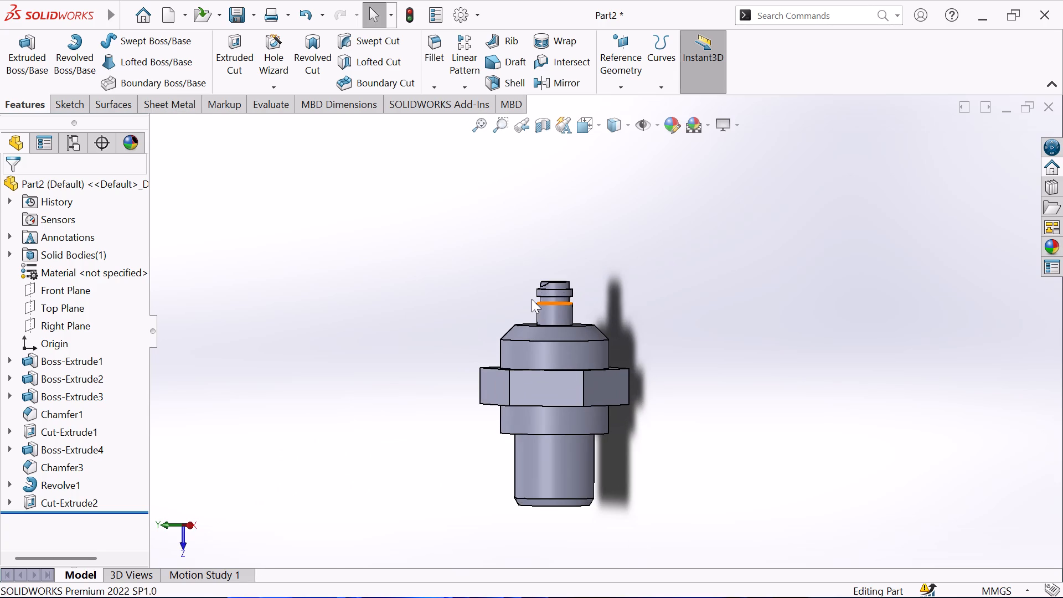
{"action": "scroll", "coordinate": [528, 297], "scroll_direction": "down", "scroll_amount": 2}
{"action": "middle_click_drag", "start_coordinate": [642, 314], "coordinate": [607, 349]}
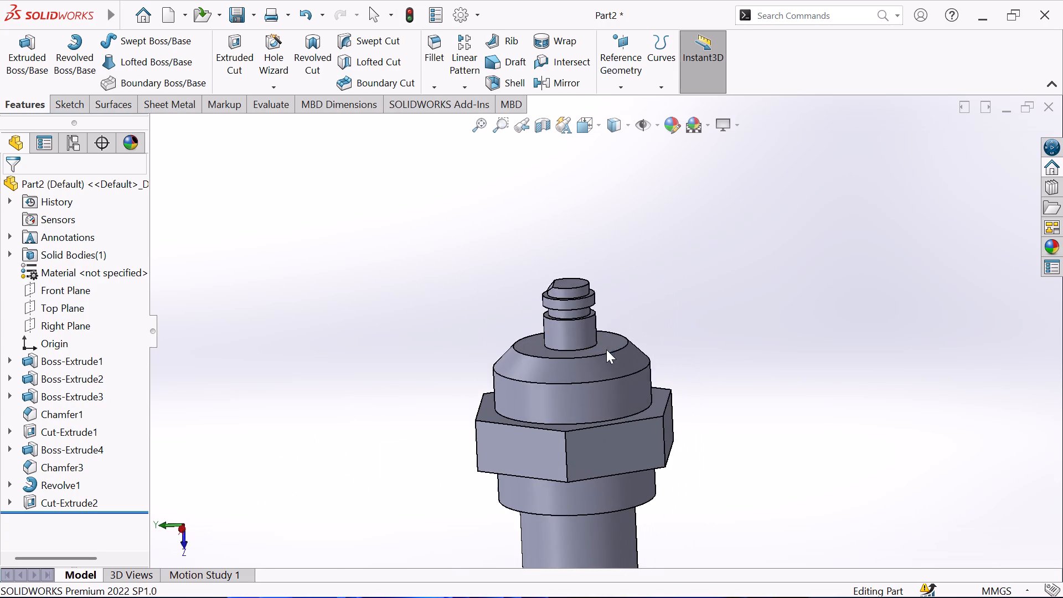
{"action": "scroll", "coordinate": [598, 349], "scroll_direction": "down", "scroll_amount": 2}
{"action": "middle_click_drag", "start_coordinate": [653, 283], "coordinate": [677, 249]}
{"action": "scroll", "coordinate": [631, 261], "scroll_direction": "down", "scroll_amount": 1}
{"action": "middle_click_drag", "start_coordinate": [501, 263], "coordinate": [454, 271]}
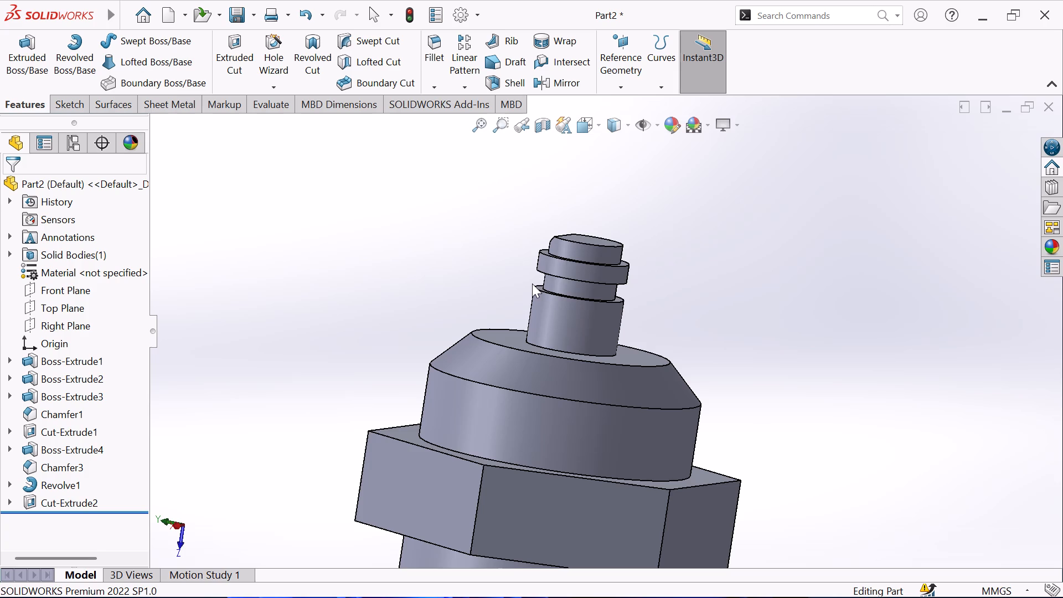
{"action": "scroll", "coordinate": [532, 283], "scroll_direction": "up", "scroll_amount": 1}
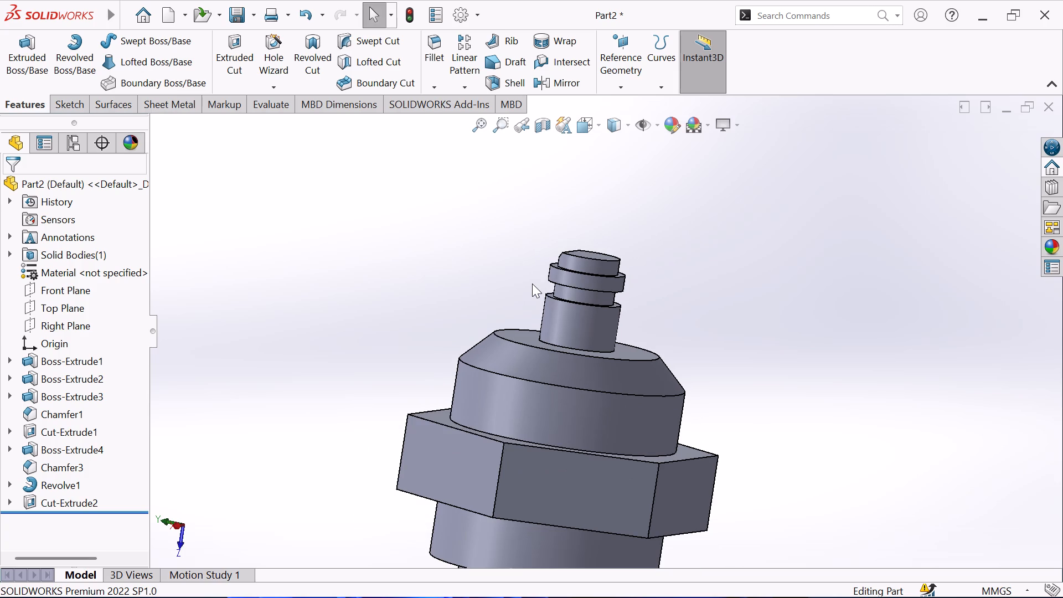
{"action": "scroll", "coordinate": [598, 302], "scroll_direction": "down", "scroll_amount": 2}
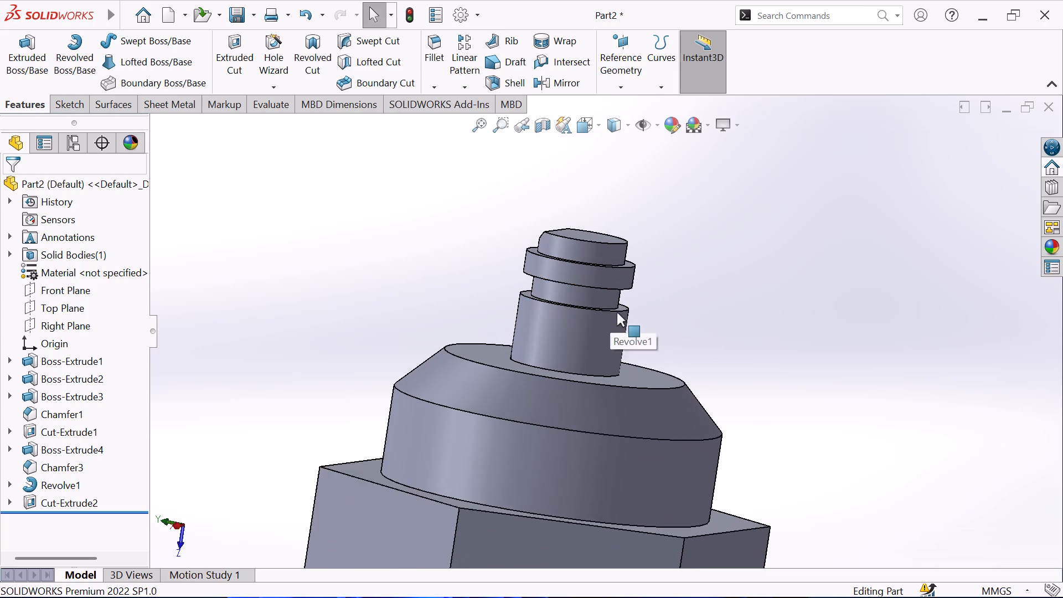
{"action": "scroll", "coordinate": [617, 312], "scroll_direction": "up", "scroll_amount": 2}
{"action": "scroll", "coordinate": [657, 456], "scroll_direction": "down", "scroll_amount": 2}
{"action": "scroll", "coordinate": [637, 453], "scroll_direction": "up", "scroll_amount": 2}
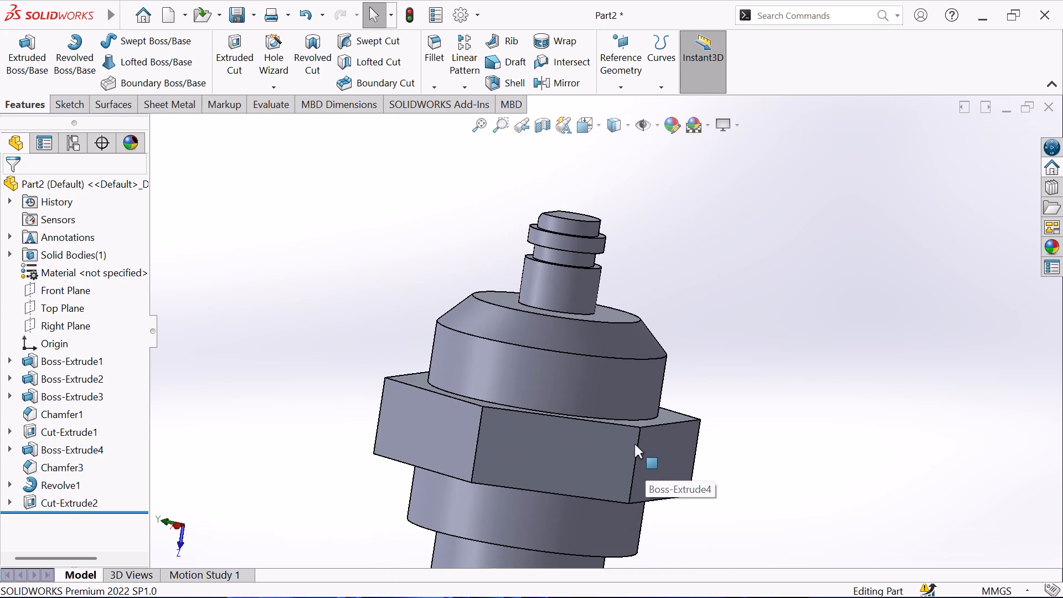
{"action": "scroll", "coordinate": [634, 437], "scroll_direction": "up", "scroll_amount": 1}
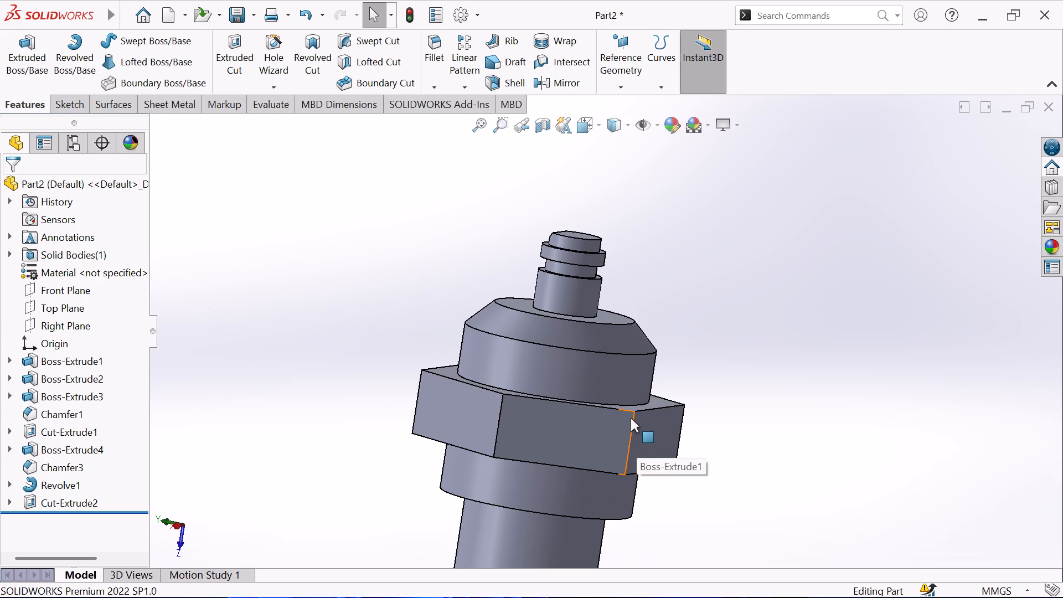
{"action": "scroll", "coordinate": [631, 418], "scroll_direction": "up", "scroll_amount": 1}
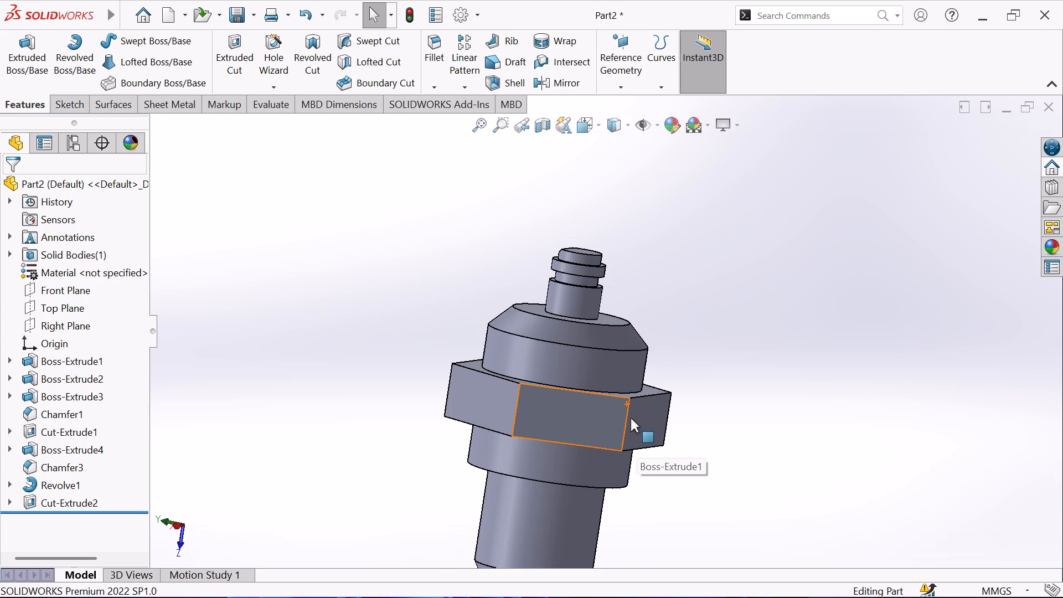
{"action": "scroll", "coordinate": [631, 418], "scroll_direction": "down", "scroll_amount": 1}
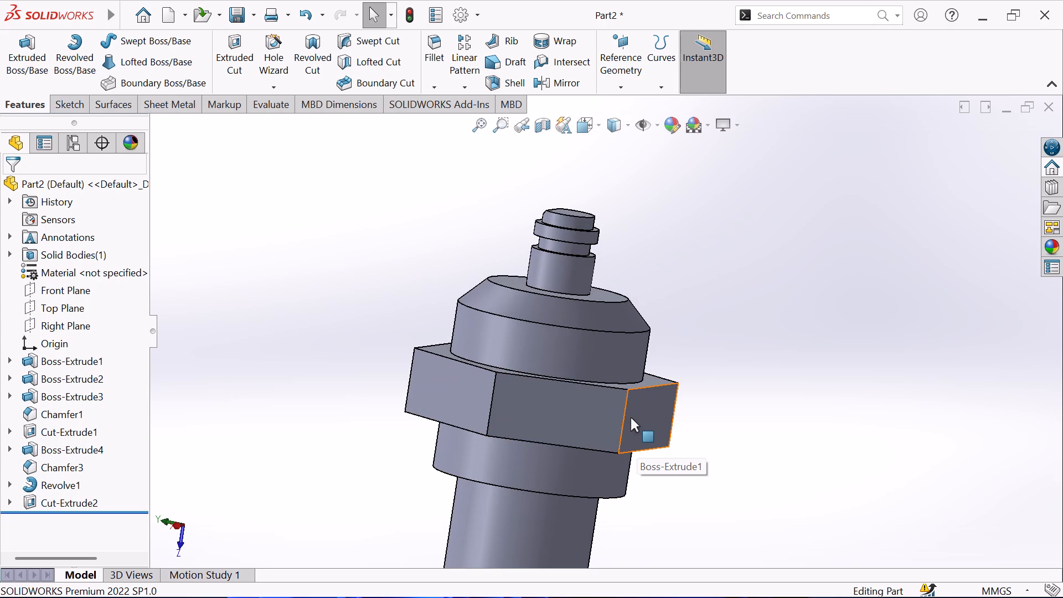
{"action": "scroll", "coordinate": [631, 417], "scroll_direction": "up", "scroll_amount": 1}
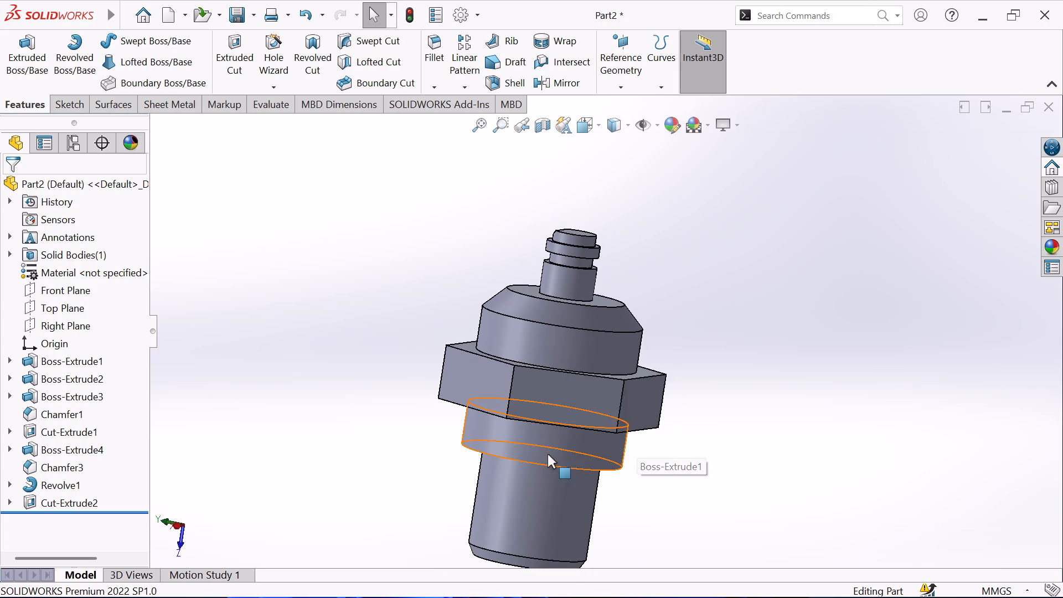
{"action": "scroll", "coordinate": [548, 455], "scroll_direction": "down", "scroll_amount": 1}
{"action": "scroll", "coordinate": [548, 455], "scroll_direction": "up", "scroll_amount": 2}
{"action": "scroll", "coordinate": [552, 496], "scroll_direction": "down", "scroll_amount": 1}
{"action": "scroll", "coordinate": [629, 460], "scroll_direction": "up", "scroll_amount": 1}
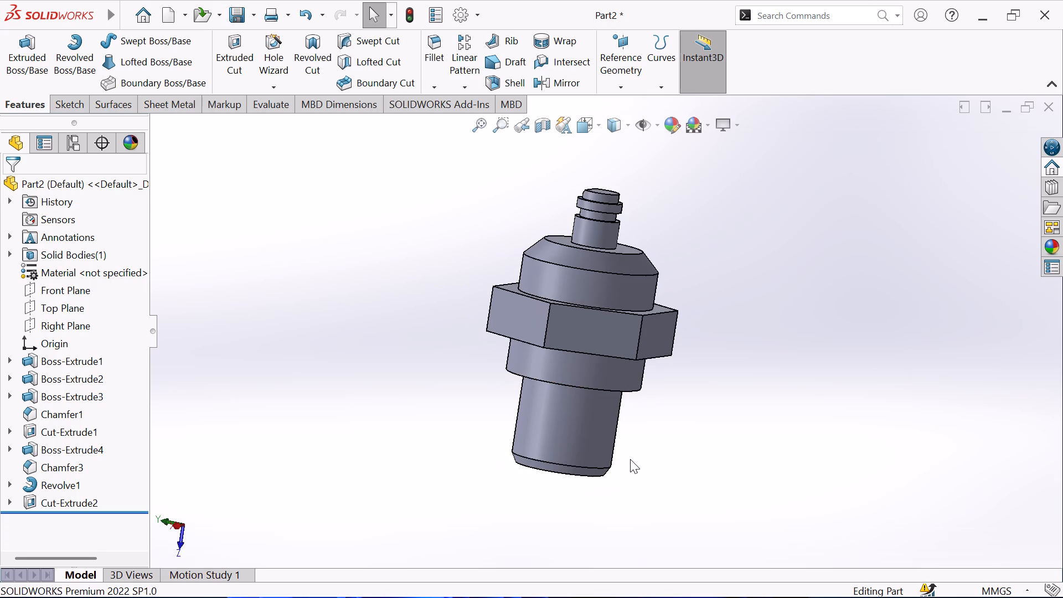
Examine the finished fitting all around, from the angled cut on the tip to the bored end of the shank.
{"action": "middle_click_drag", "start_coordinate": [656, 451], "coordinate": [776, 461]}
{"action": "scroll", "coordinate": [628, 365], "scroll_direction": "down", "scroll_amount": 1}
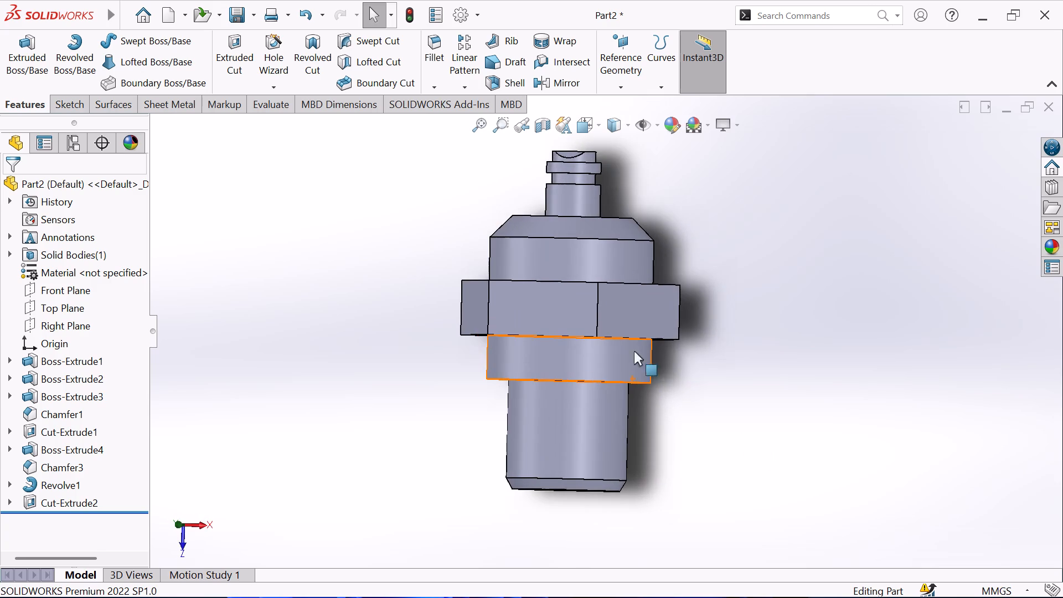
{"action": "middle_click_drag", "start_coordinate": [736, 304], "coordinate": [761, 421]}
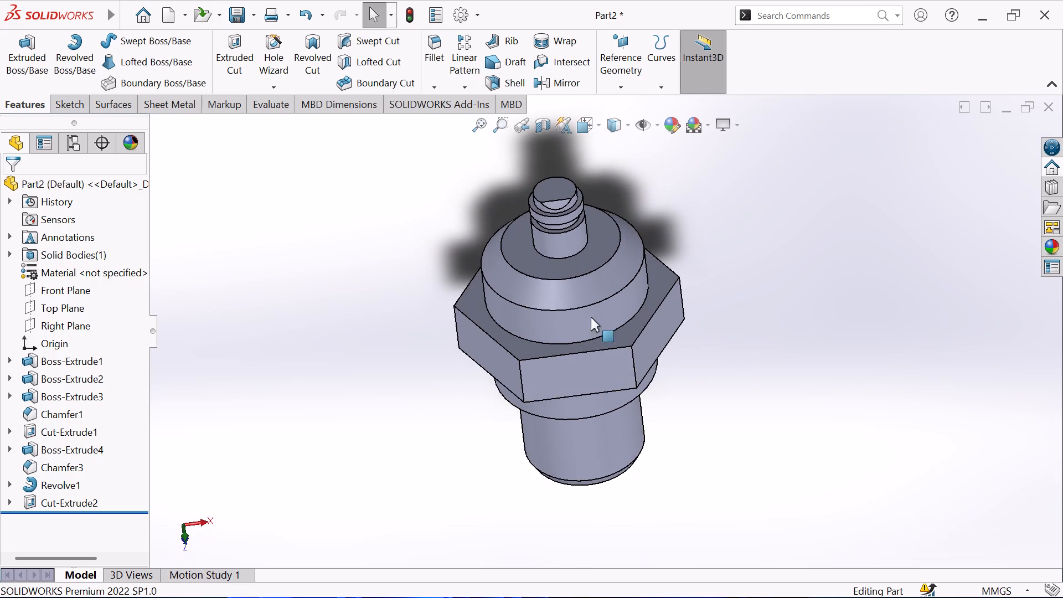
{"action": "scroll", "coordinate": [565, 260], "scroll_direction": "down", "scroll_amount": 1}
{"action": "middle_click_drag", "start_coordinate": [700, 200], "coordinate": [692, 275]}
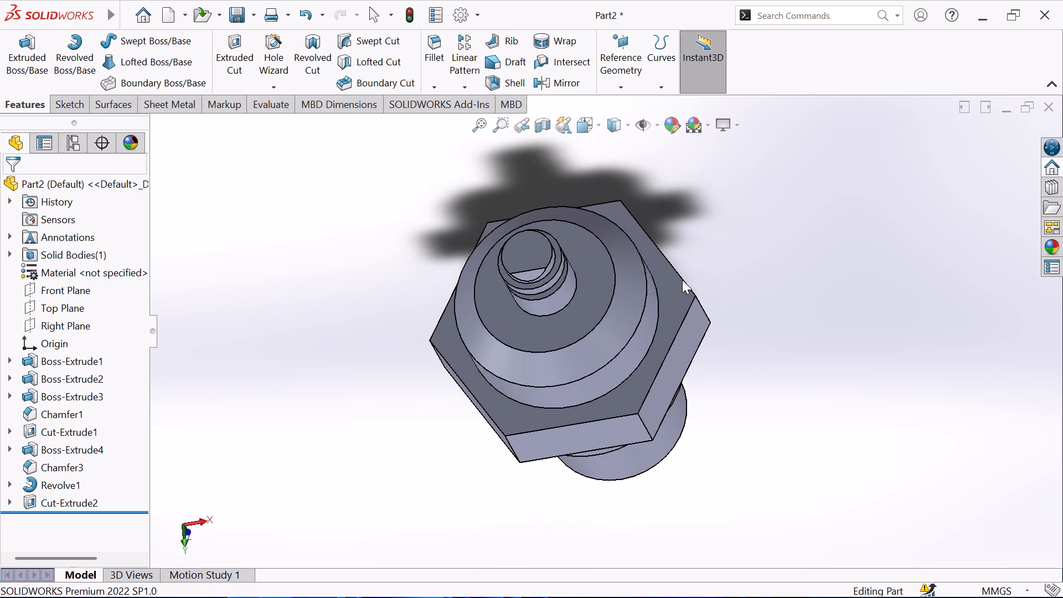
{"action": "scroll", "coordinate": [553, 285], "scroll_direction": "down", "scroll_amount": 2}
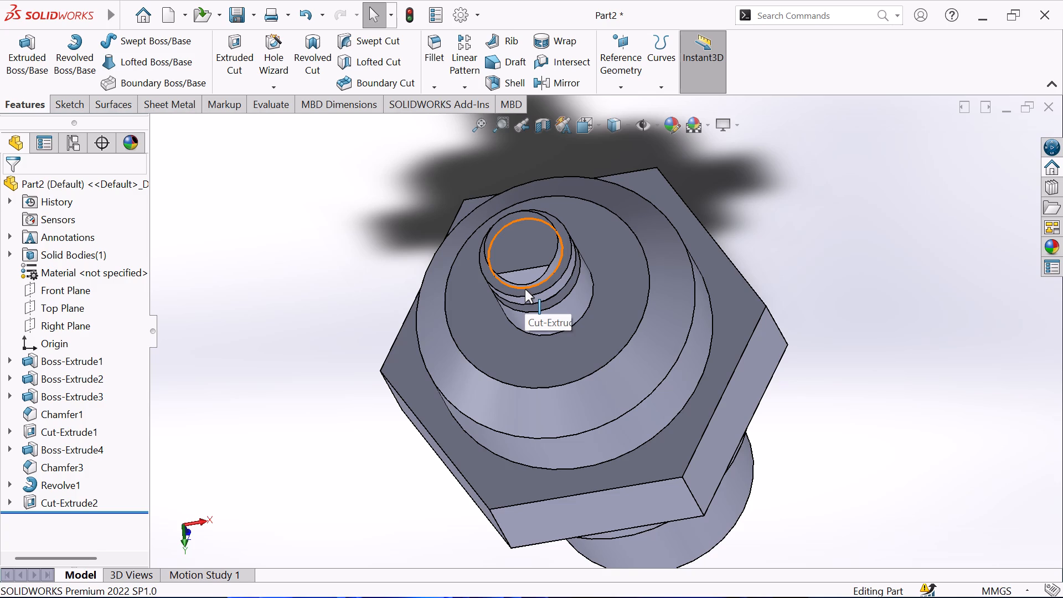
{"action": "scroll", "coordinate": [525, 287], "scroll_direction": "up", "scroll_amount": 2}
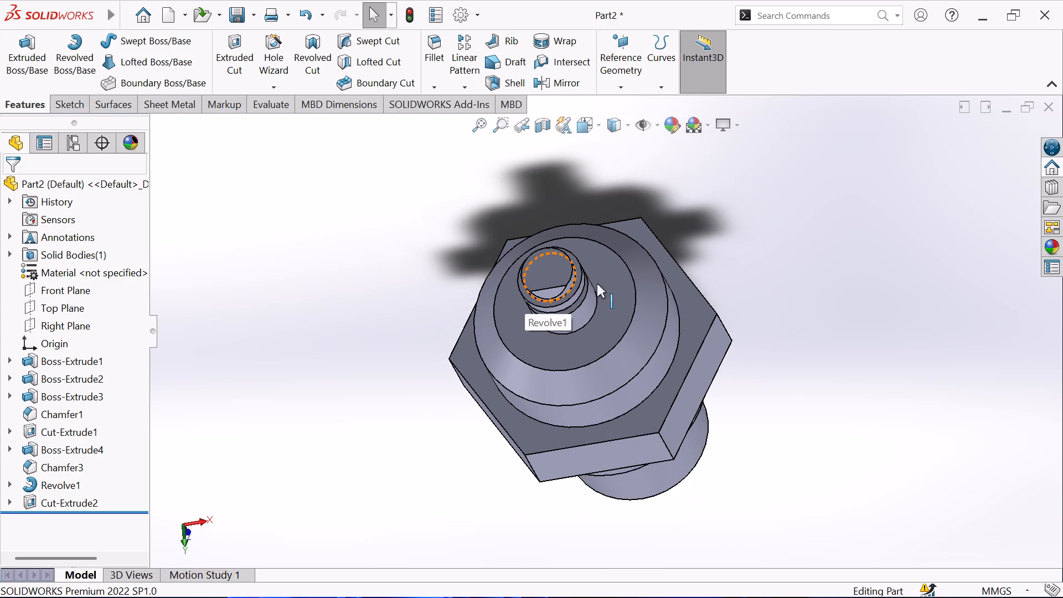
{"action": "middle_click_drag", "start_coordinate": [757, 250], "coordinate": [813, 189]}
{"action": "scroll", "coordinate": [768, 215], "scroll_direction": "down", "scroll_amount": 1}
{"action": "middle_click_drag", "start_coordinate": [762, 220], "coordinate": [721, 140]}
{"action": "scroll", "coordinate": [752, 197], "scroll_direction": "down", "scroll_amount": 1}
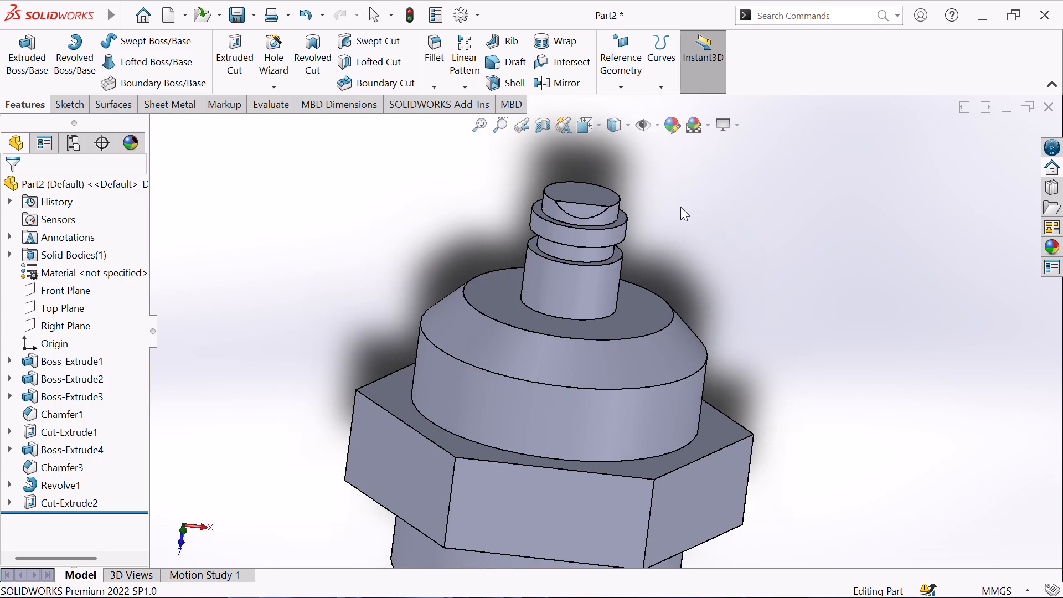
{"action": "scroll", "coordinate": [685, 238], "scroll_direction": "up", "scroll_amount": 2}
{"action": "middle_click_drag", "start_coordinate": [690, 239], "coordinate": [669, 179]}
{"action": "middle_click_drag", "start_coordinate": [718, 281], "coordinate": [535, 267]}
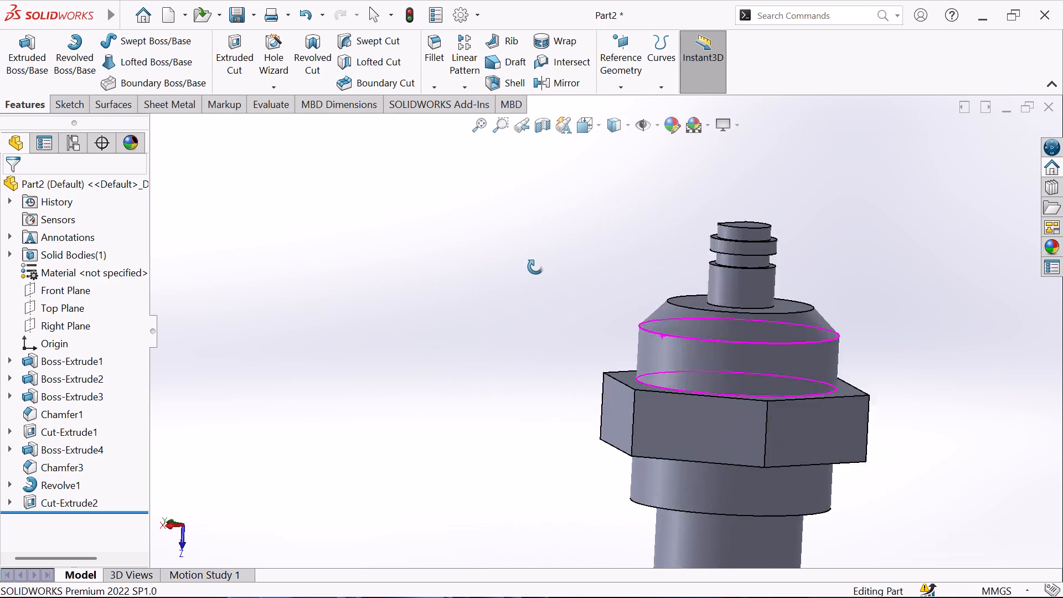
{"action": "middle_click_drag", "start_coordinate": [535, 267], "coordinate": [471, 277]}
{"action": "scroll", "coordinate": [575, 323], "scroll_direction": "up", "scroll_amount": 3}
{"action": "middle_click_drag", "start_coordinate": [694, 307], "coordinate": [915, 334]}
{"action": "scroll", "coordinate": [793, 457], "scroll_direction": "up", "scroll_amount": 1}
{"action": "middle_click_drag", "start_coordinate": [786, 452], "coordinate": [862, 470]}
{"action": "scroll", "coordinate": [827, 411], "scroll_direction": "down", "scroll_amount": 3}
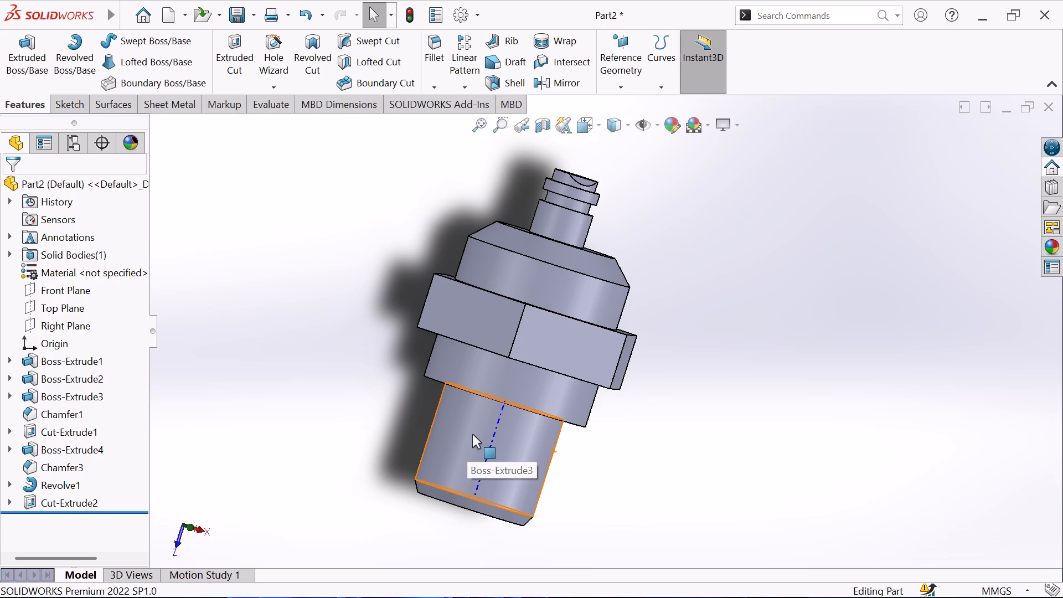
{"action": "scroll", "coordinate": [478, 430], "scroll_direction": "up", "scroll_amount": 1}
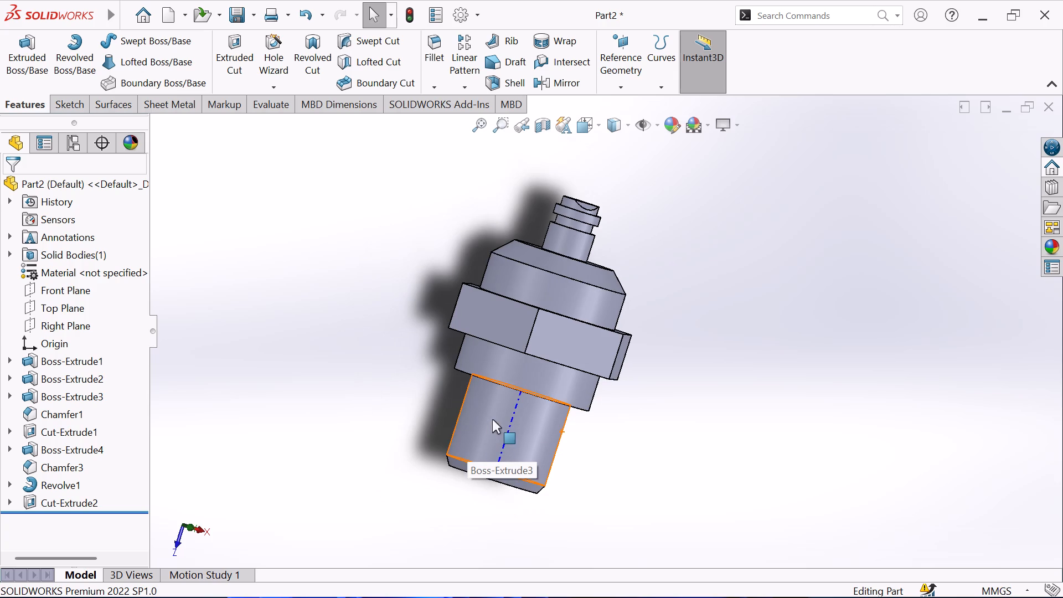
{"action": "middle_click_drag", "start_coordinate": [704, 347], "coordinate": [545, 347]}
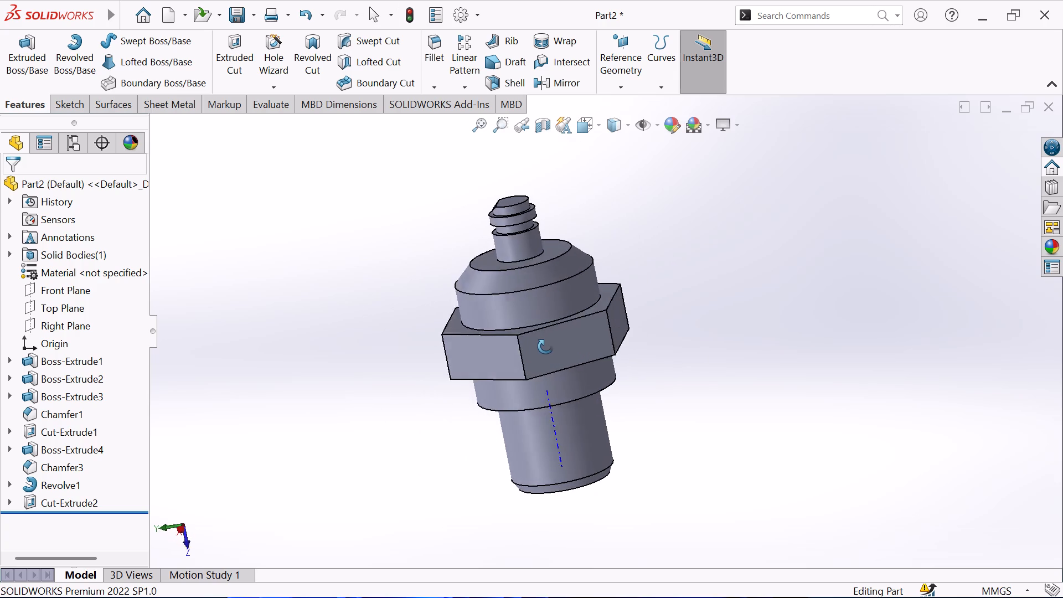
{"action": "middle_click_drag", "start_coordinate": [545, 347], "coordinate": [595, 284]}
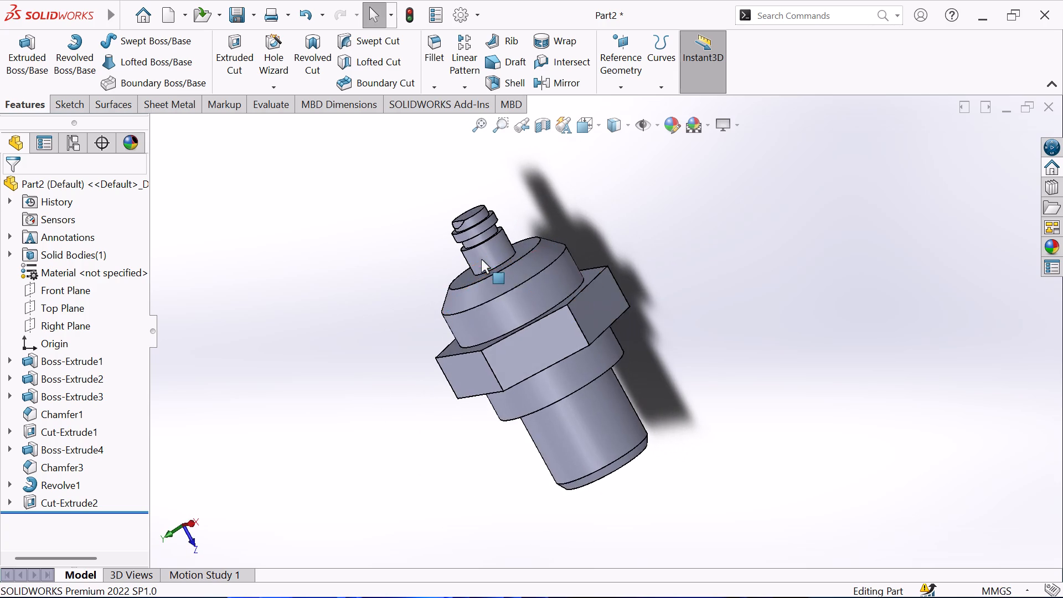
{"action": "scroll", "coordinate": [481, 259], "scroll_direction": "down", "scroll_amount": 3}
{"action": "middle_click_drag", "start_coordinate": [396, 261], "coordinate": [586, 202]}
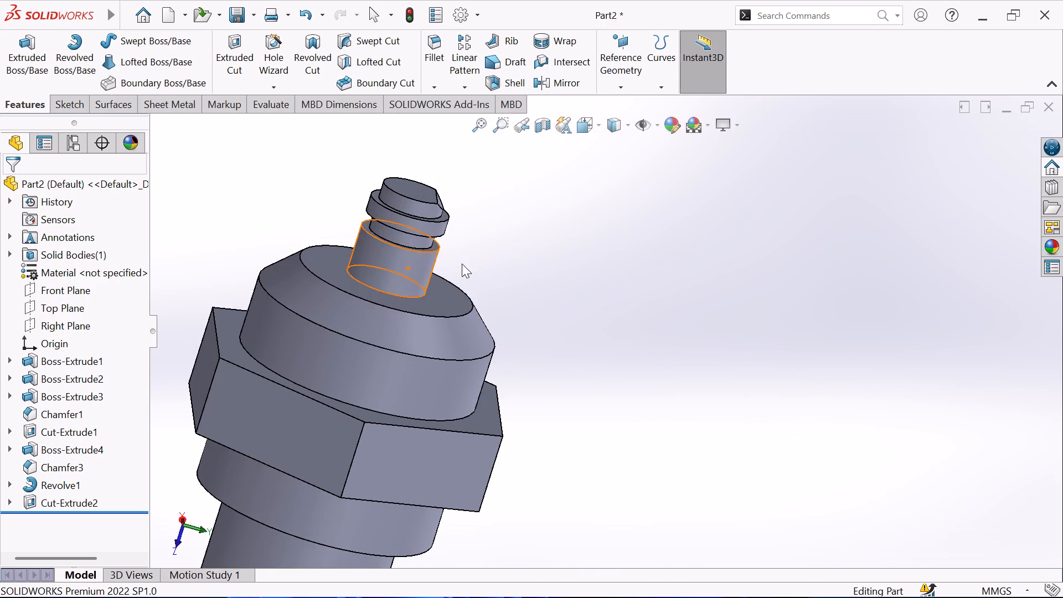
{"action": "scroll", "coordinate": [462, 264], "scroll_direction": "up", "scroll_amount": 3}
{"action": "middle_click_drag", "start_coordinate": [513, 329], "coordinate": [633, 168]}
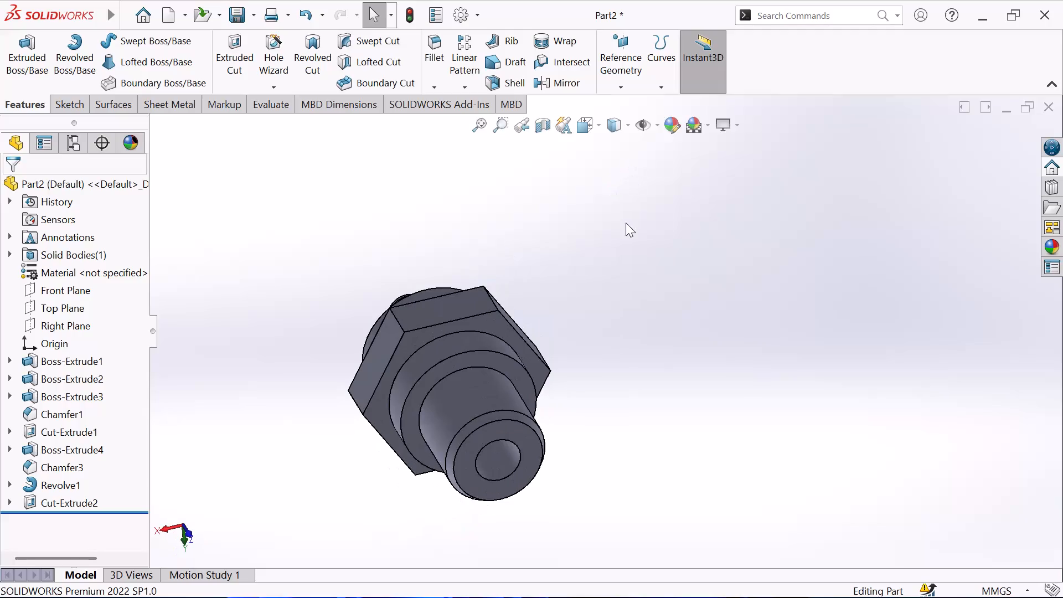
Examine the bored end of the shank, the hexagonal flange and the grooved tip from several directions.
{"action": "middle_click_drag", "start_coordinate": [616, 352], "coordinate": [621, 472]}
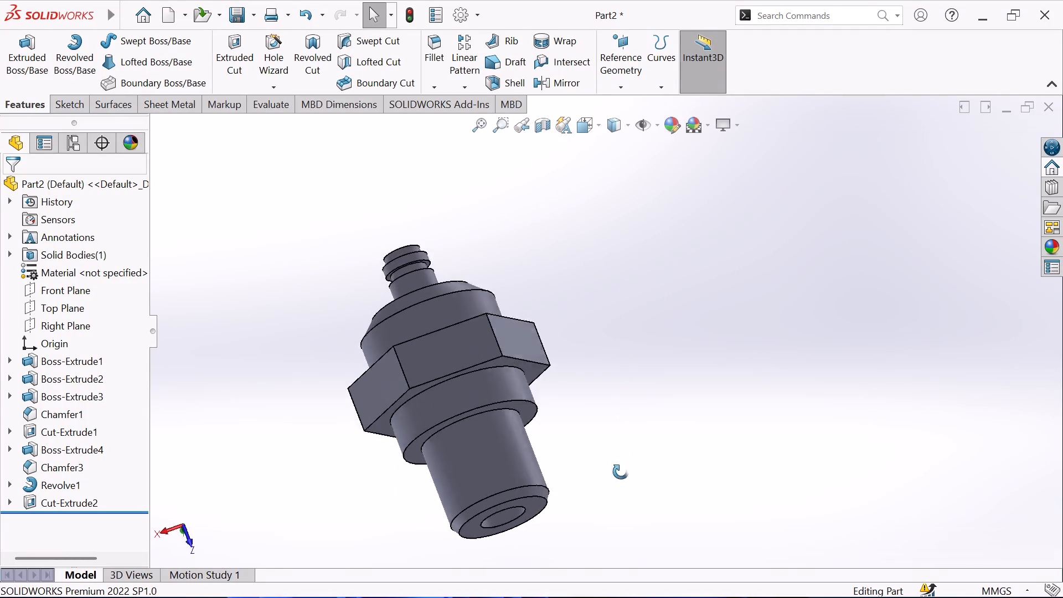
{"action": "middle_click_drag", "start_coordinate": [621, 472], "coordinate": [622, 501]}
{"action": "scroll", "coordinate": [621, 485], "scroll_direction": "down", "scroll_amount": 1}
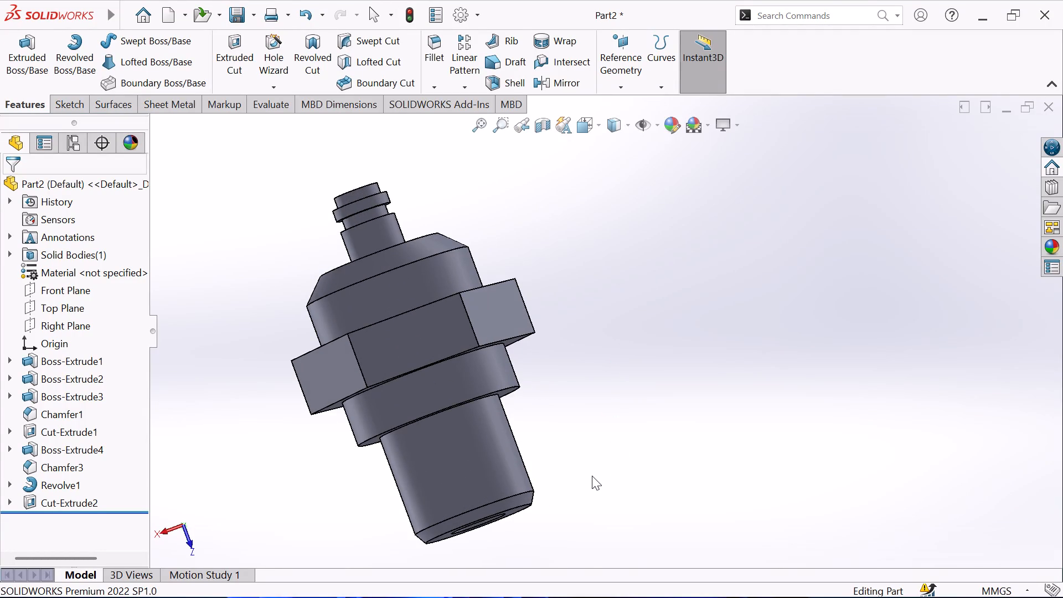
{"action": "middle_click_drag", "start_coordinate": [592, 476], "coordinate": [586, 379]}
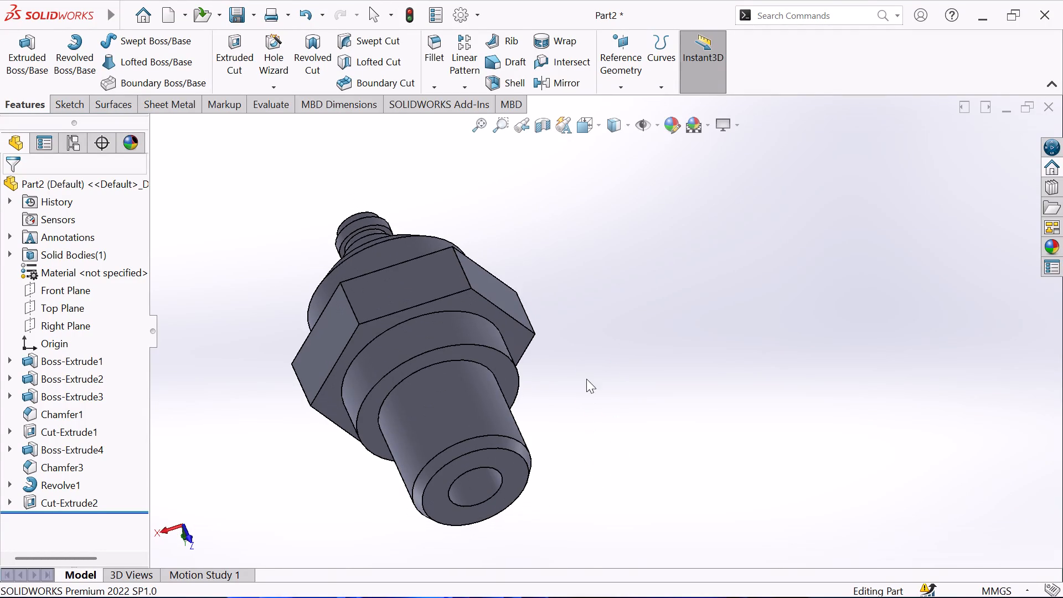
{"action": "middle_click_drag", "start_coordinate": [586, 389], "coordinate": [563, 297]}
{"action": "middle_click_drag", "start_coordinate": [596, 364], "coordinate": [591, 217]}
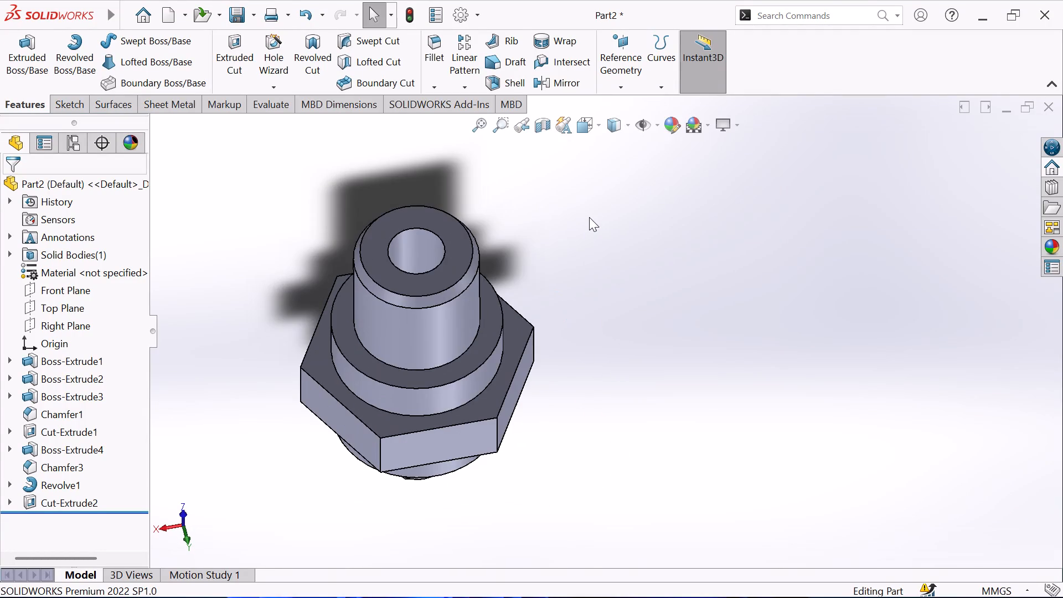
{"action": "middle_click_drag", "start_coordinate": [586, 275], "coordinate": [584, 354]}
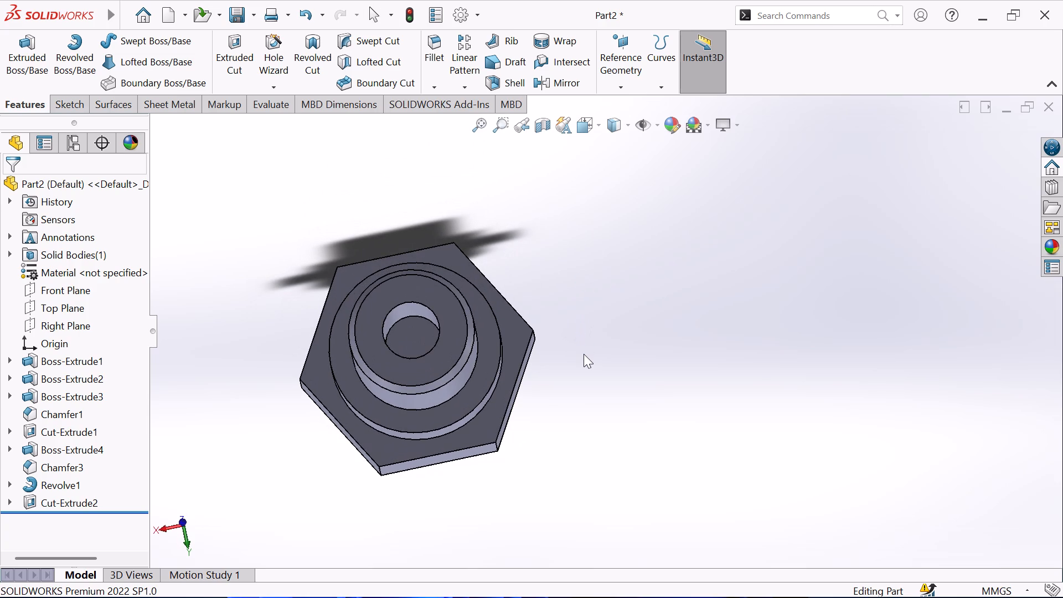
{"action": "middle_click_drag", "start_coordinate": [584, 354], "coordinate": [538, 488]}
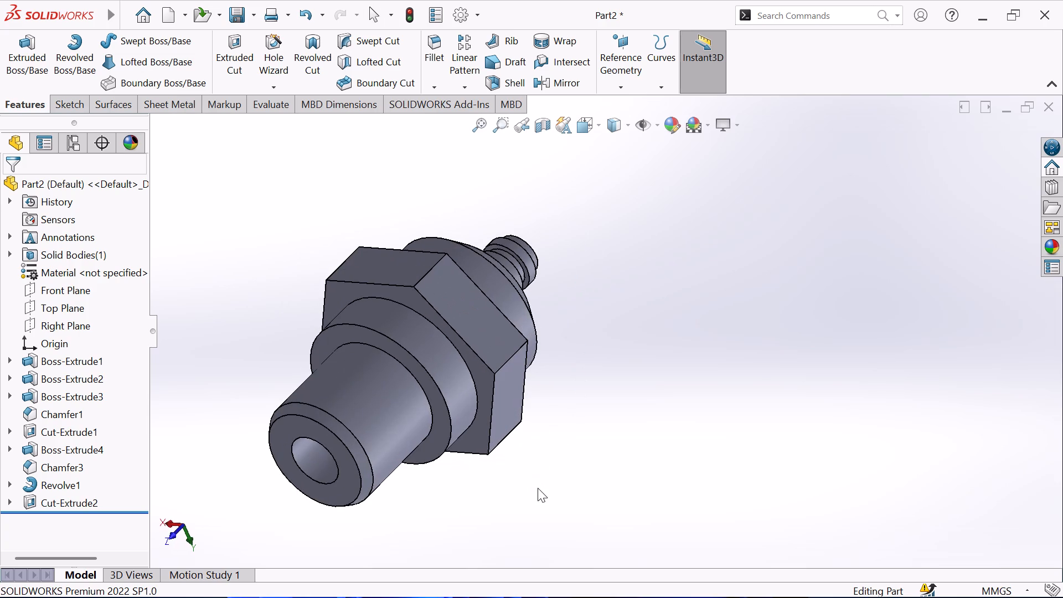
{"action": "middle_click_drag", "start_coordinate": [607, 422], "coordinate": [529, 480]}
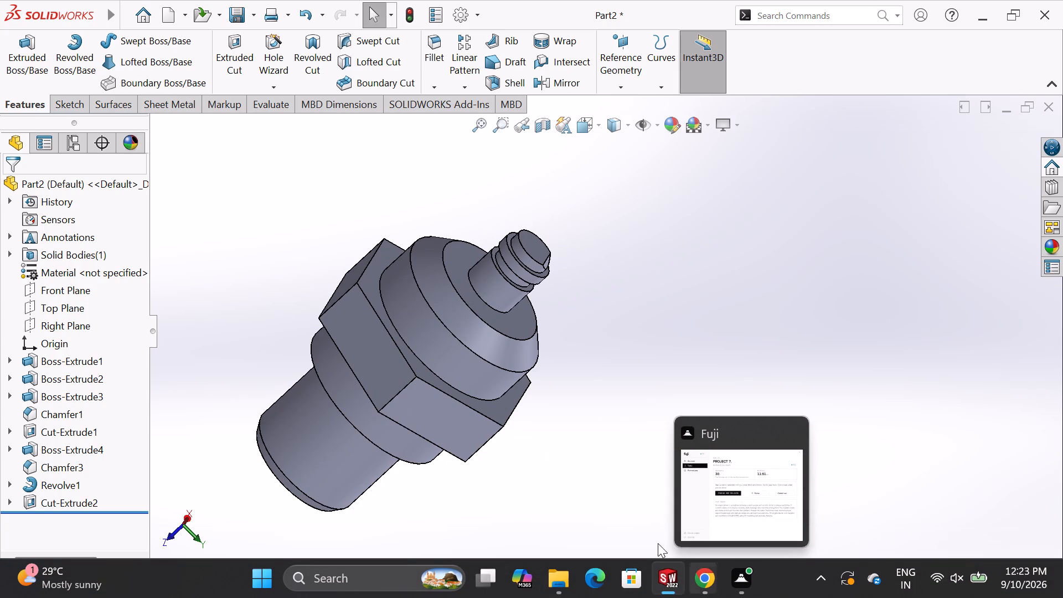
{"action": "scroll", "coordinate": [561, 276], "scroll_direction": "up", "scroll_amount": 2}
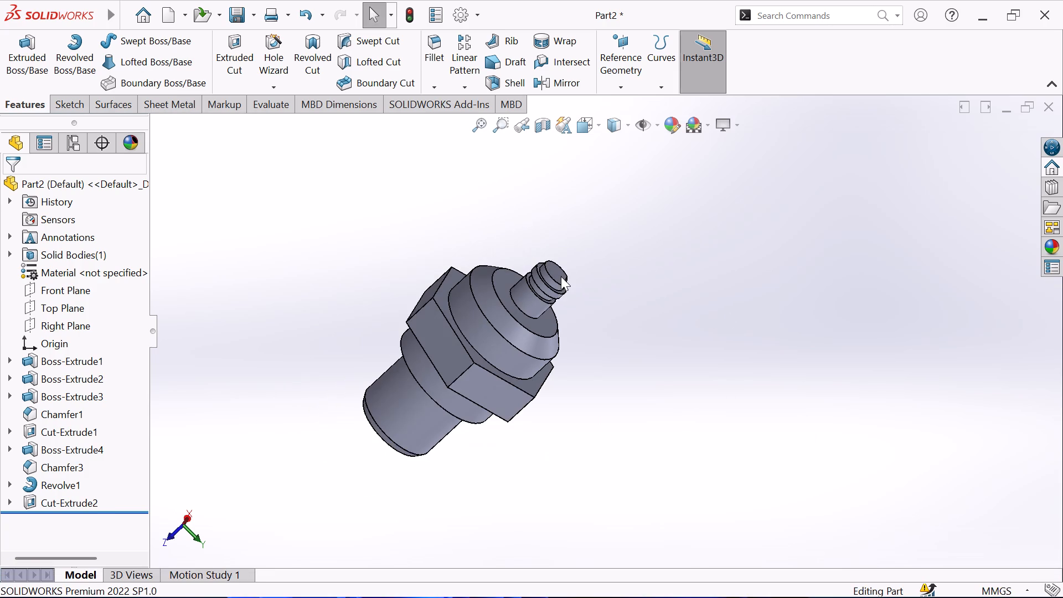
Examine the fitting from the side and from the tip end, checking the stepped profile and the angled end cut.
{"action": "middle_click_drag", "start_coordinate": [521, 265], "coordinate": [328, 289]}
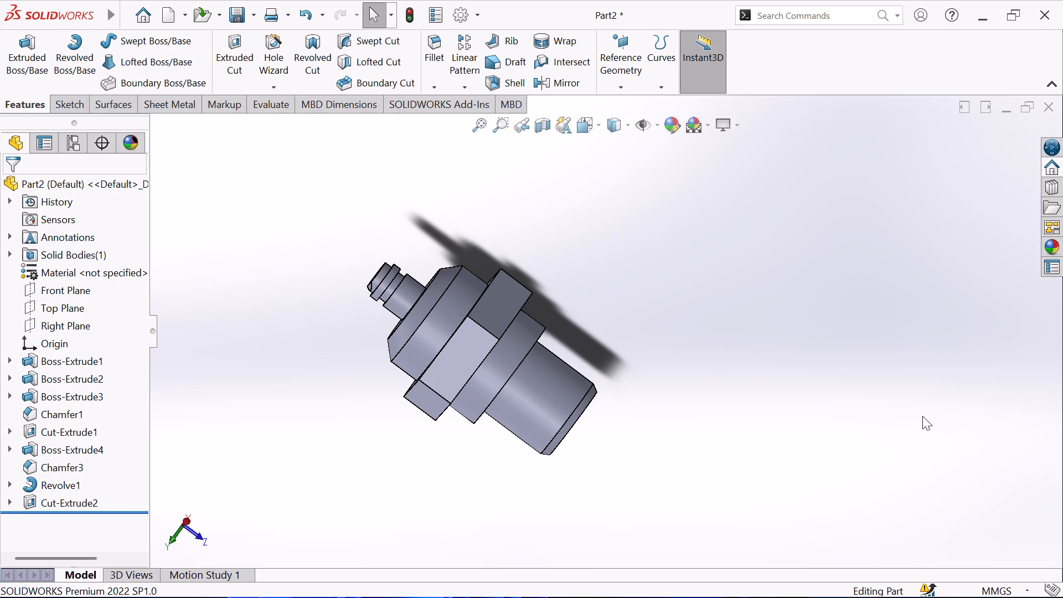
{"action": "scroll", "coordinate": [969, 430], "scroll_direction": "up", "scroll_amount": 1}
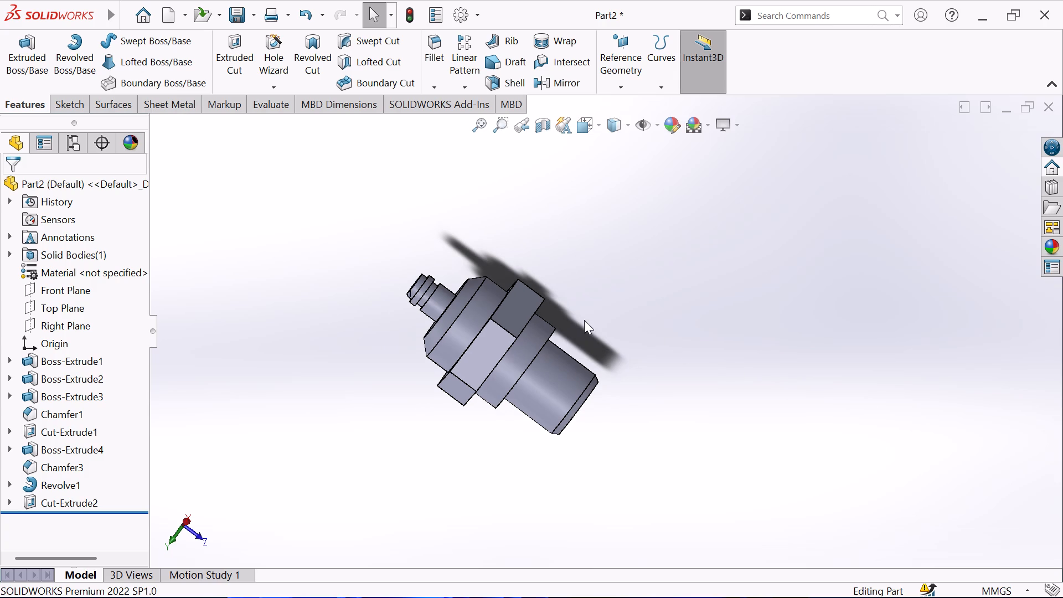
{"action": "middle_click_drag", "start_coordinate": [584, 320], "coordinate": [660, 244]}
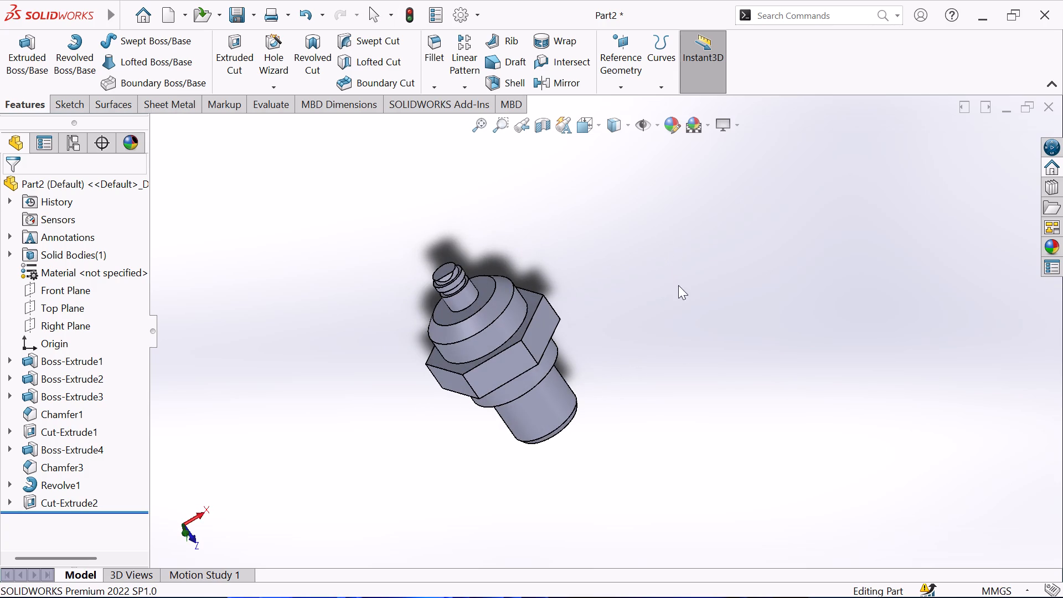
{"action": "middle_click_drag", "start_coordinate": [590, 267], "coordinate": [667, 241]}
{"action": "scroll", "coordinate": [488, 432], "scroll_direction": "down", "scroll_amount": 2}
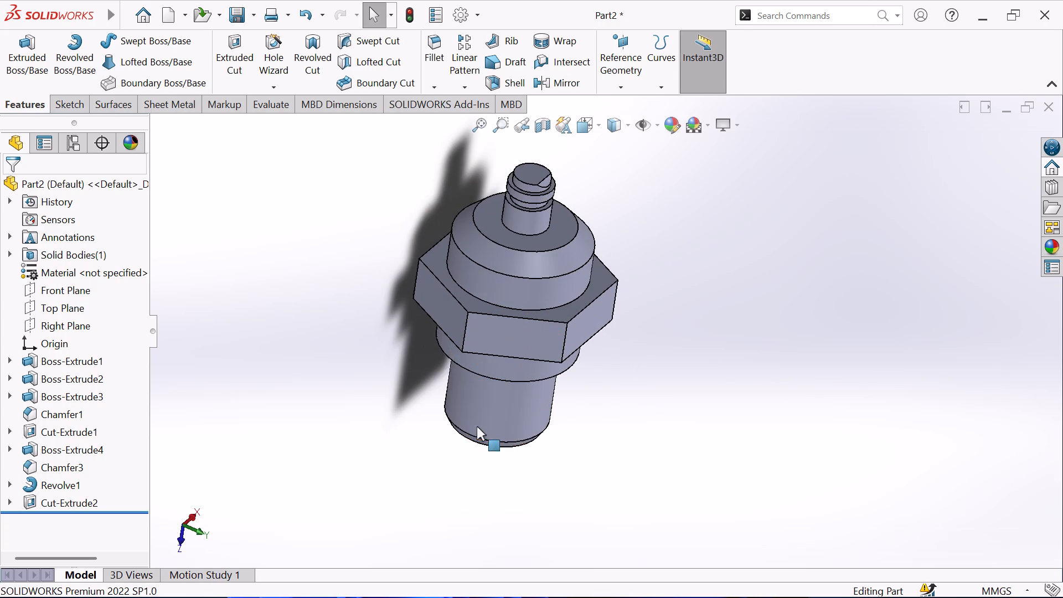
{"action": "middle_click_drag", "start_coordinate": [643, 330], "coordinate": [605, 219]}
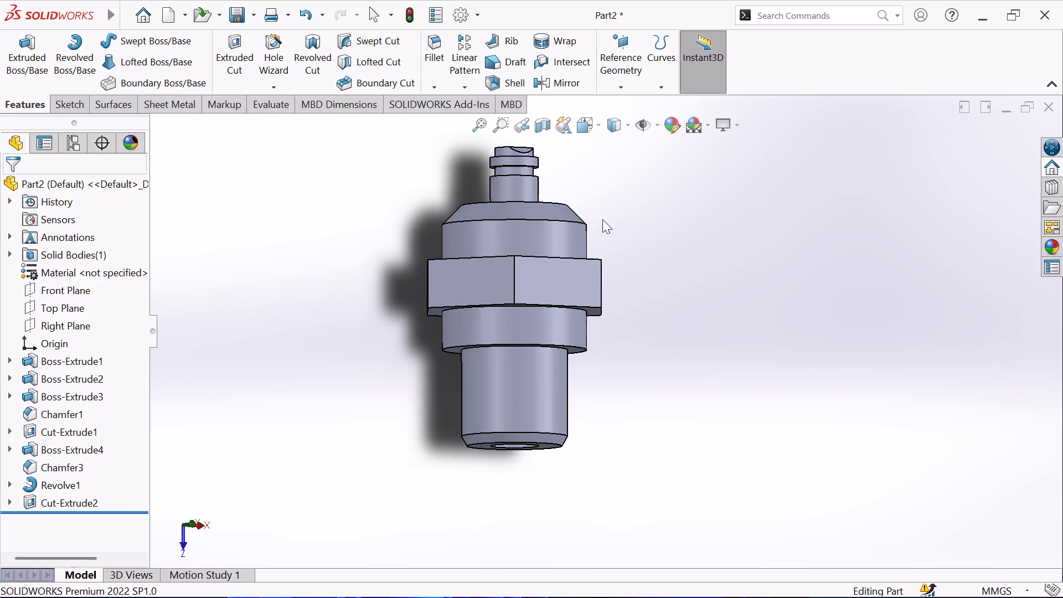
{"action": "scroll", "coordinate": [580, 212], "scroll_direction": "down", "scroll_amount": 2}
{"action": "middle_click_drag", "start_coordinate": [772, 292], "coordinate": [821, 293]}
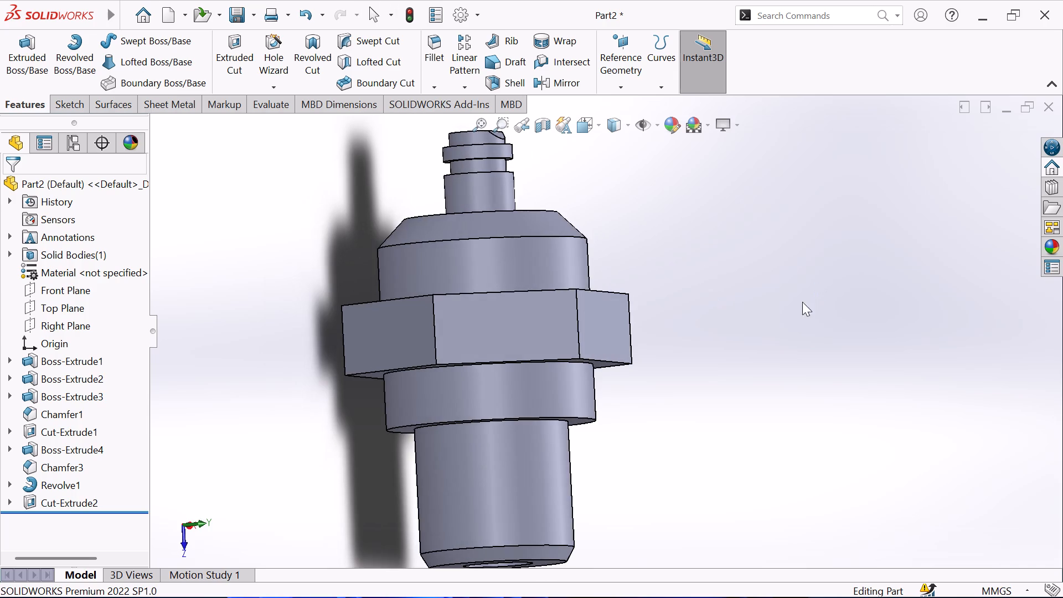
{"action": "scroll", "coordinate": [633, 333], "scroll_direction": "up", "scroll_amount": 2}
{"action": "middle_click_drag", "start_coordinate": [633, 316], "coordinate": [700, 164]}
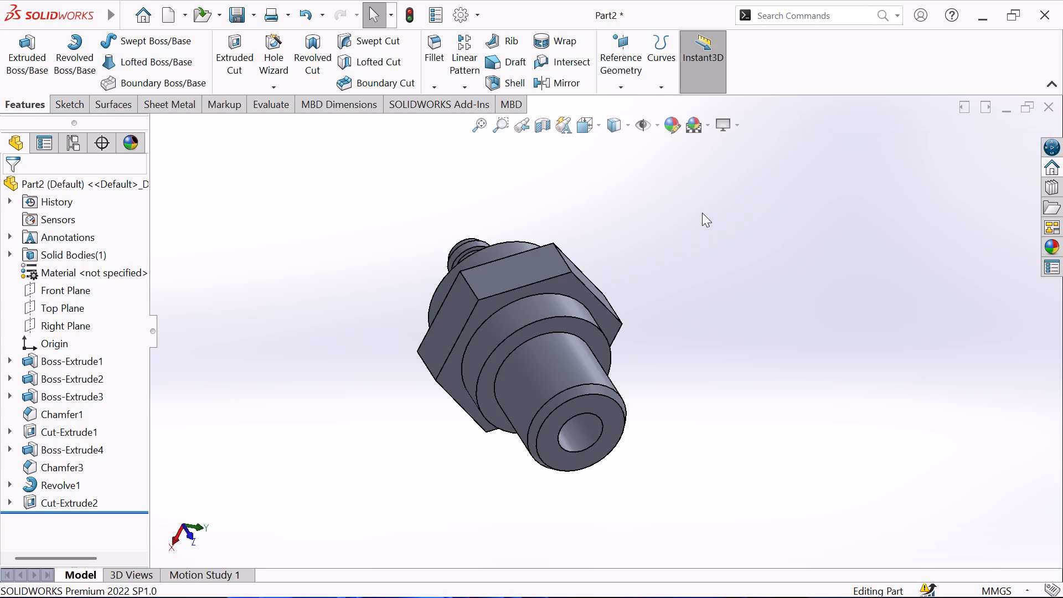
{"action": "scroll", "coordinate": [702, 240], "scroll_direction": "up", "scroll_amount": 1}
{"action": "middle_click_drag", "start_coordinate": [700, 240], "coordinate": [551, 271]}
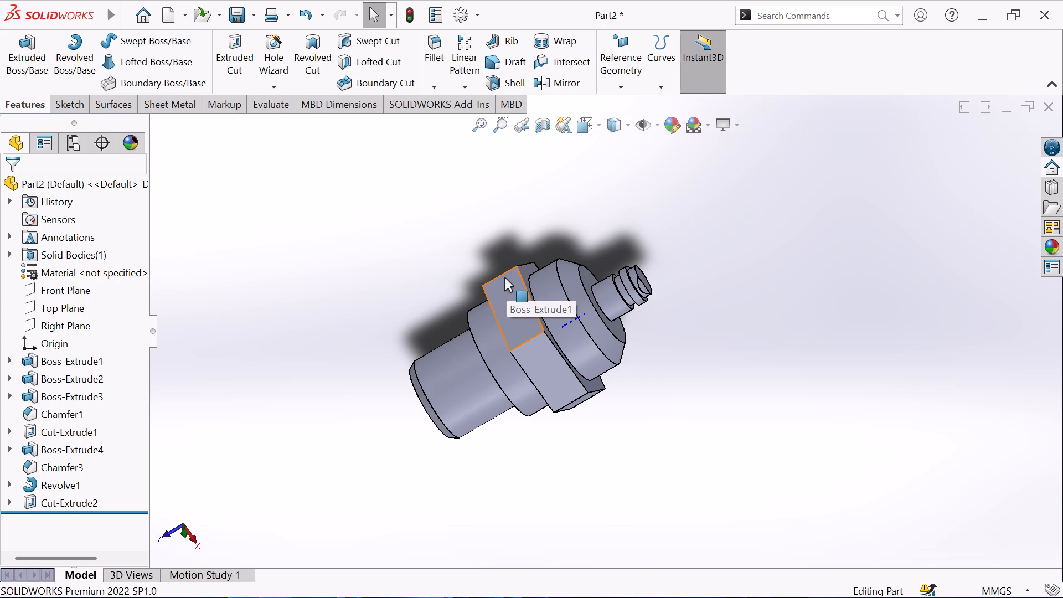
{"action": "middle_click_drag", "start_coordinate": [685, 275], "coordinate": [693, 273]}
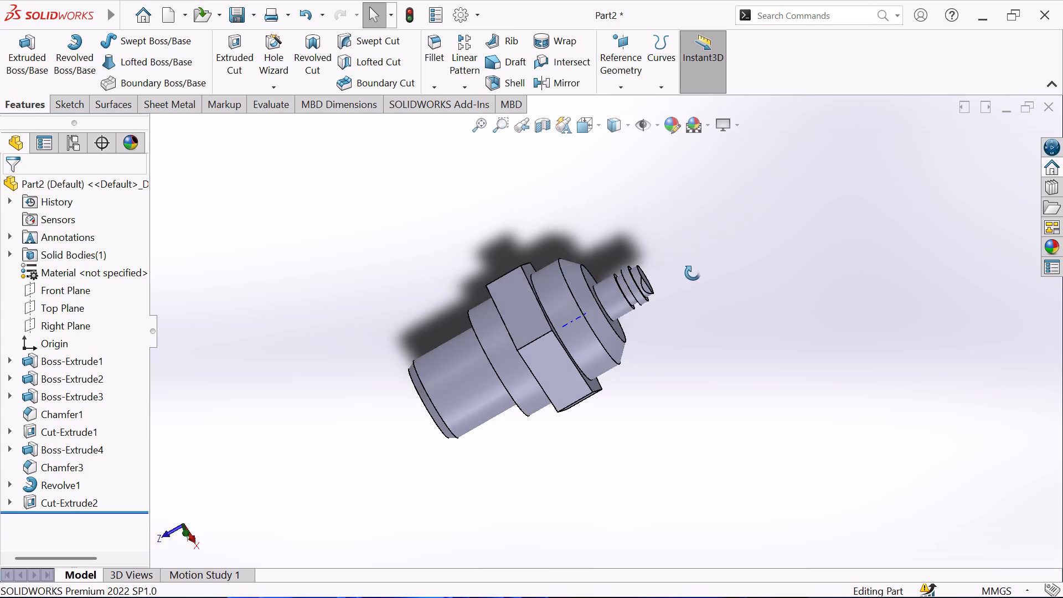
{"action": "middle_click_drag", "start_coordinate": [693, 273], "coordinate": [580, 236]}
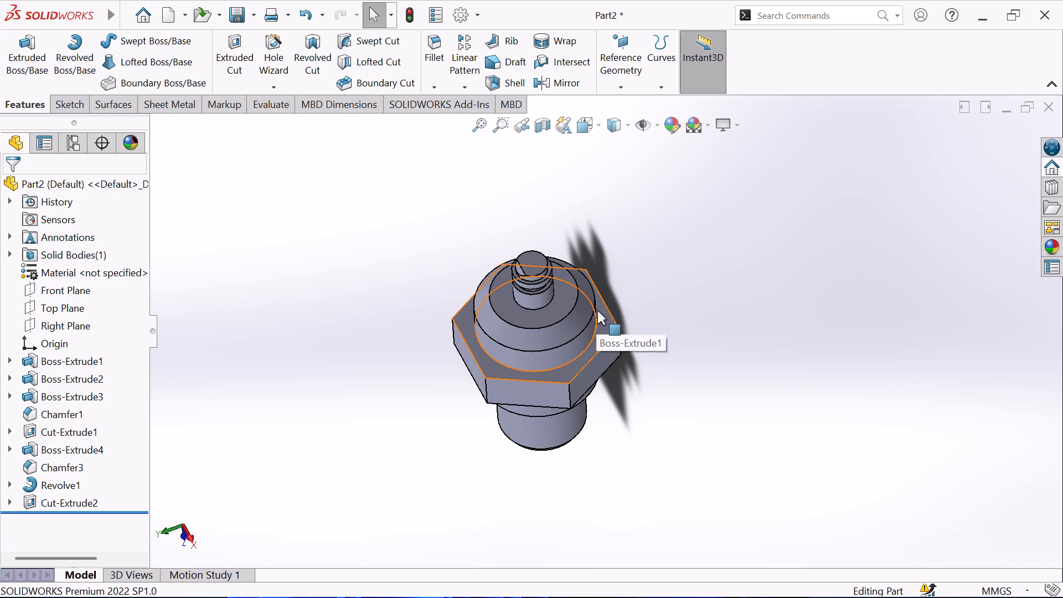
{"action": "scroll", "coordinate": [499, 347], "scroll_direction": "up", "scroll_amount": 1}
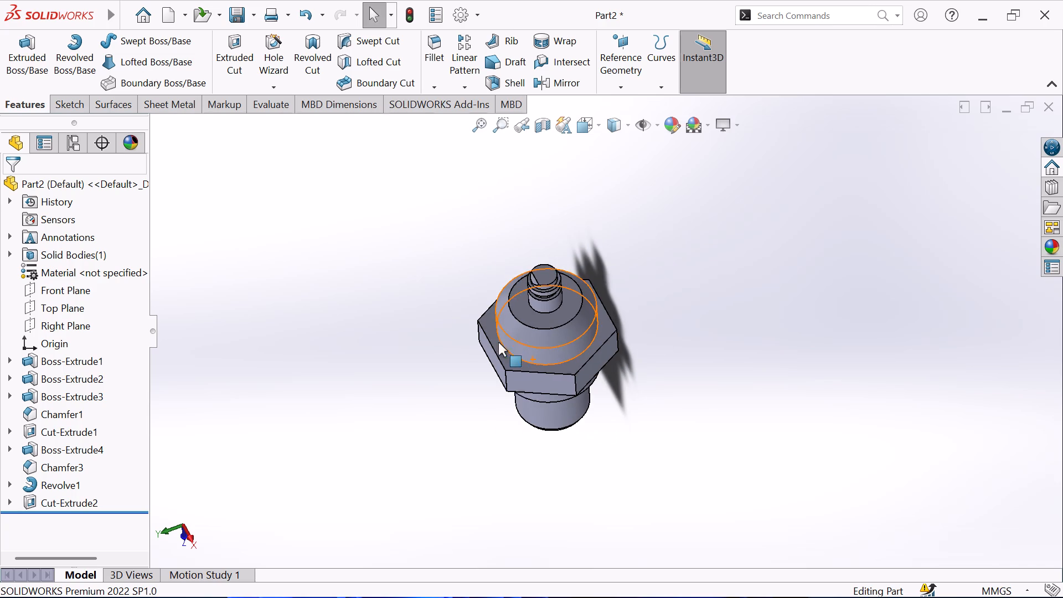
Examine the bored shank, its collar and the side profile of the whole fitting with the shank end up.
{"action": "middle_click_drag", "start_coordinate": [603, 252], "coordinate": [663, 205]}
{"action": "scroll", "coordinate": [657, 293], "scroll_direction": "down", "scroll_amount": 2}
{"action": "middle_click_drag", "start_coordinate": [694, 373], "coordinate": [758, 302]}
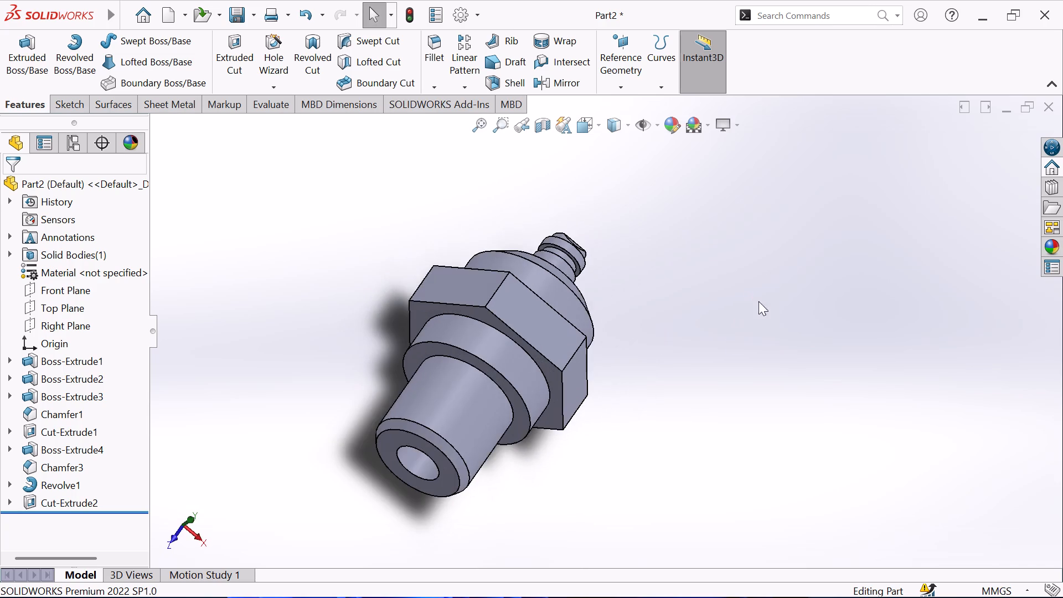
{"action": "middle_click_drag", "start_coordinate": [735, 340], "coordinate": [788, 215]}
{"action": "middle_click_drag", "start_coordinate": [739, 290], "coordinate": [758, 219]}
{"action": "middle_click_drag", "start_coordinate": [717, 276], "coordinate": [690, 197]}
{"action": "middle_click_drag", "start_coordinate": [675, 263], "coordinate": [674, 243]}
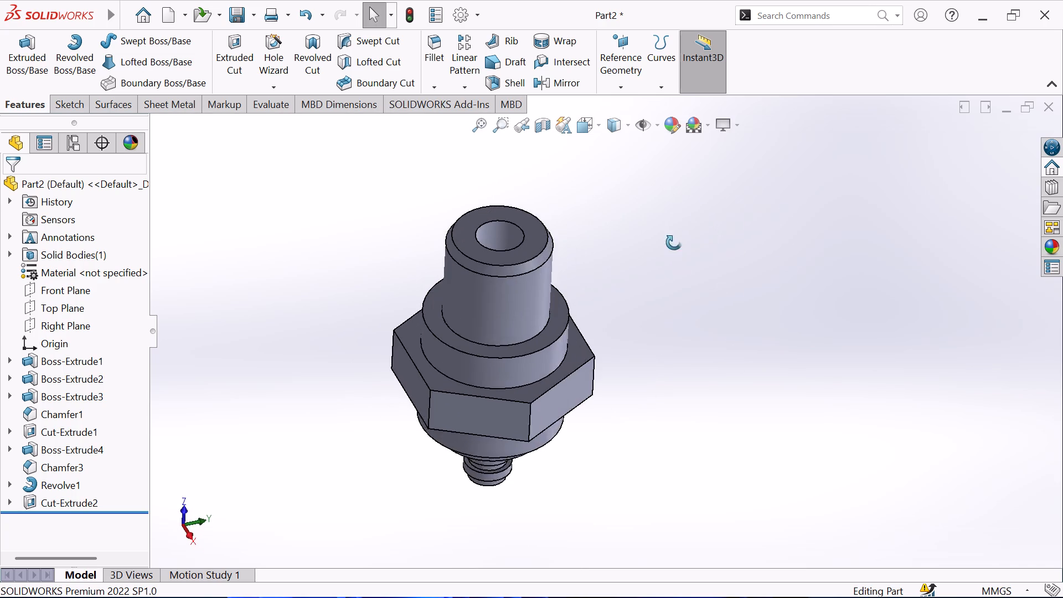
{"action": "middle_click_drag", "start_coordinate": [674, 243], "coordinate": [659, 221]}
{"action": "middle_click_drag", "start_coordinate": [604, 263], "coordinate": [632, 200]}
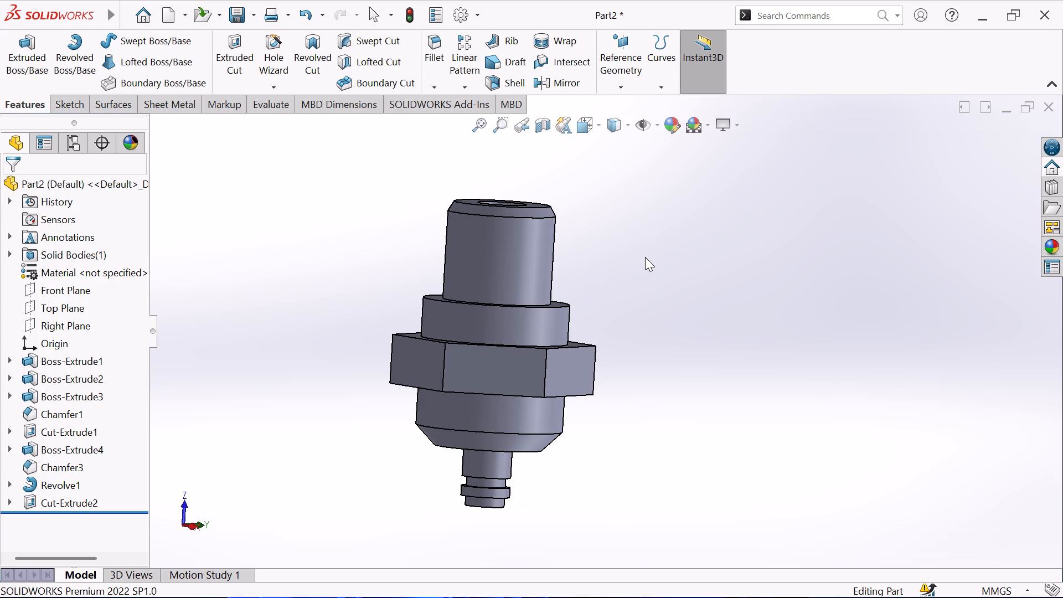
{"action": "scroll", "coordinate": [645, 257], "scroll_direction": "up", "scroll_amount": 1}
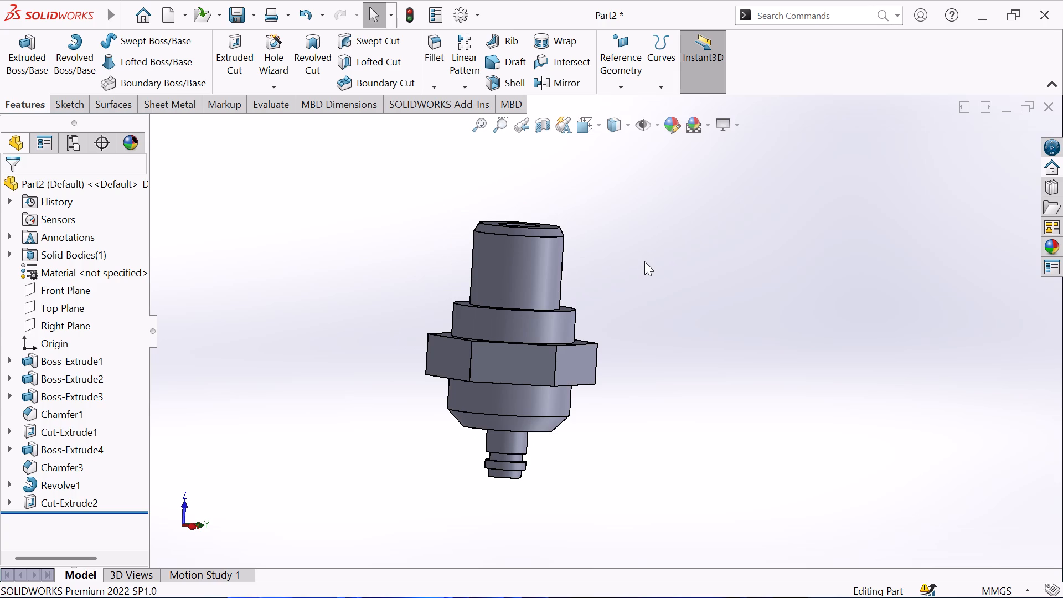
{"action": "scroll", "coordinate": [644, 261], "scroll_direction": "down", "scroll_amount": 1}
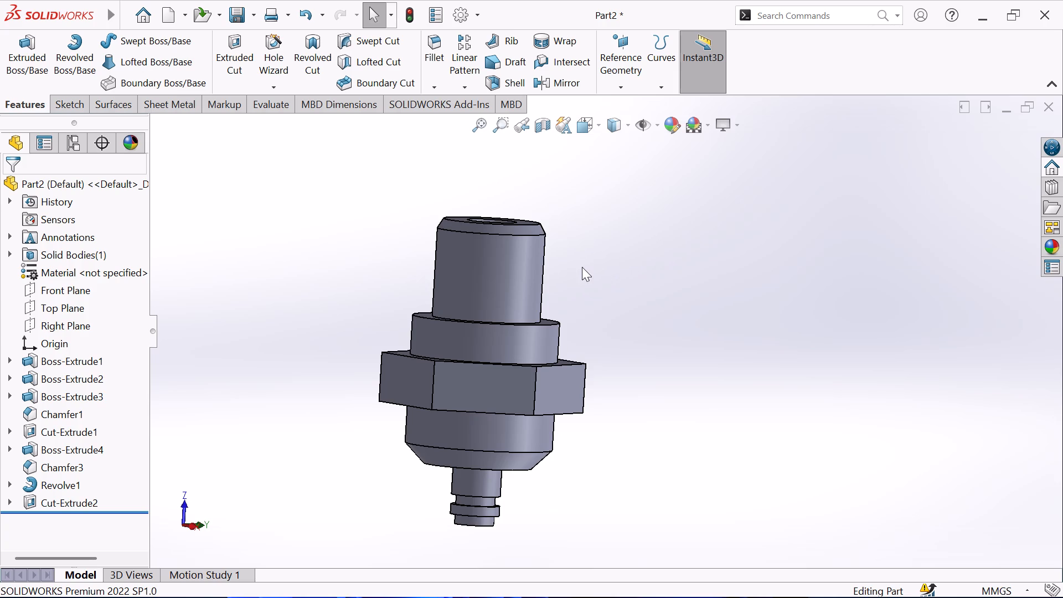
{"action": "scroll", "coordinate": [582, 267], "scroll_direction": "up", "scroll_amount": 1}
{"action": "middle_click_drag", "start_coordinate": [582, 269], "coordinate": [713, 283]}
{"action": "middle_click_drag", "start_coordinate": [643, 305], "coordinate": [618, 453]}
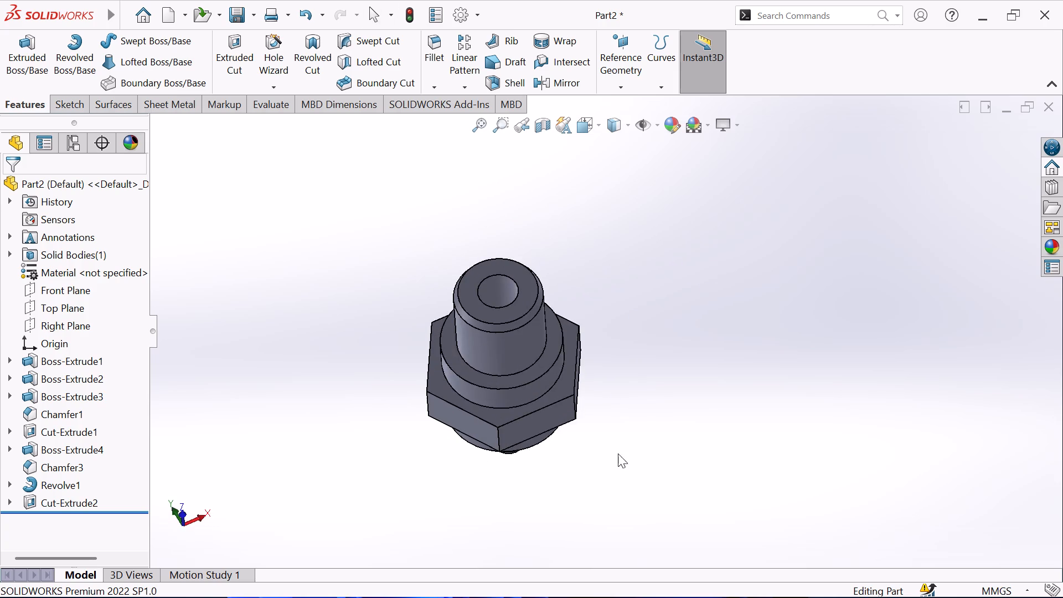
Examine the fitting all around once more, including the hexagon, the shank bore, the chamfered boss and the cut tip.
{"action": "middle_click_drag", "start_coordinate": [577, 294], "coordinate": [415, 488]}
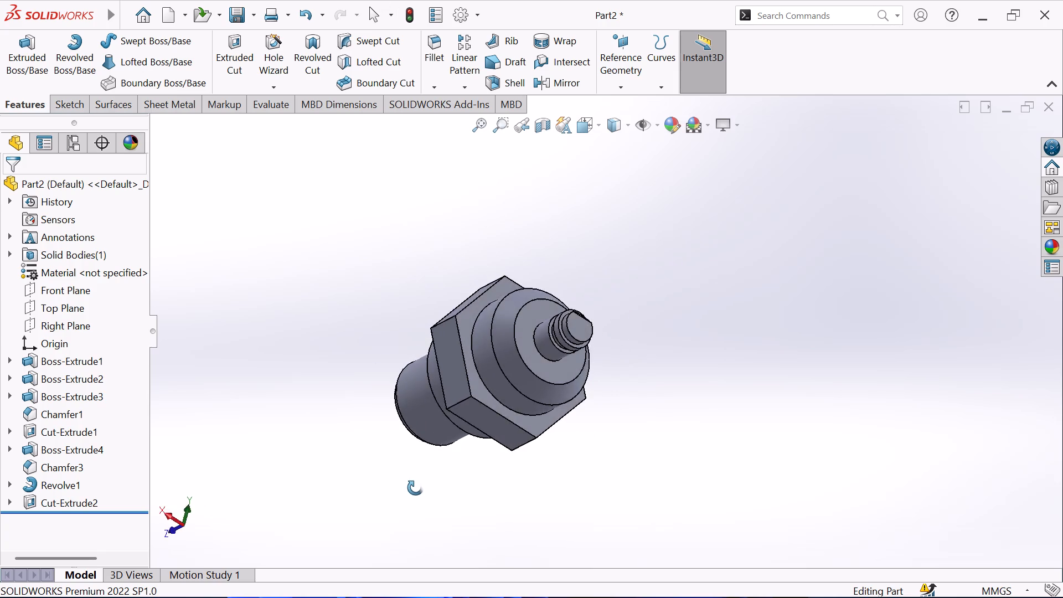
{"action": "middle_click_drag", "start_coordinate": [415, 488], "coordinate": [540, 418]}
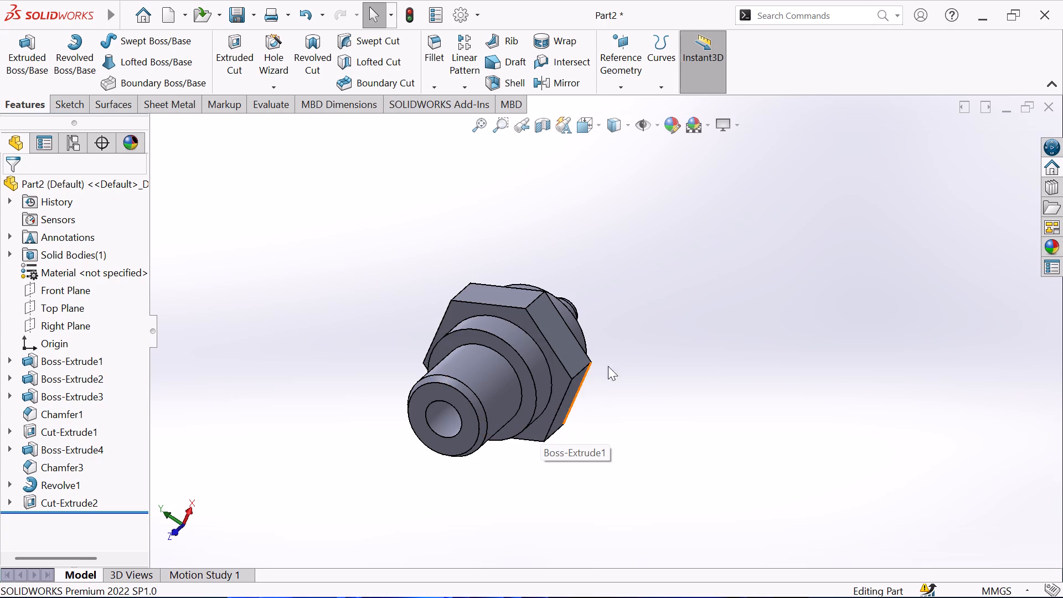
{"action": "middle_click_drag", "start_coordinate": [641, 319], "coordinate": [700, 227]}
{"action": "middle_click_drag", "start_coordinate": [653, 313], "coordinate": [611, 169]}
{"action": "scroll", "coordinate": [597, 243], "scroll_direction": "down", "scroll_amount": 1}
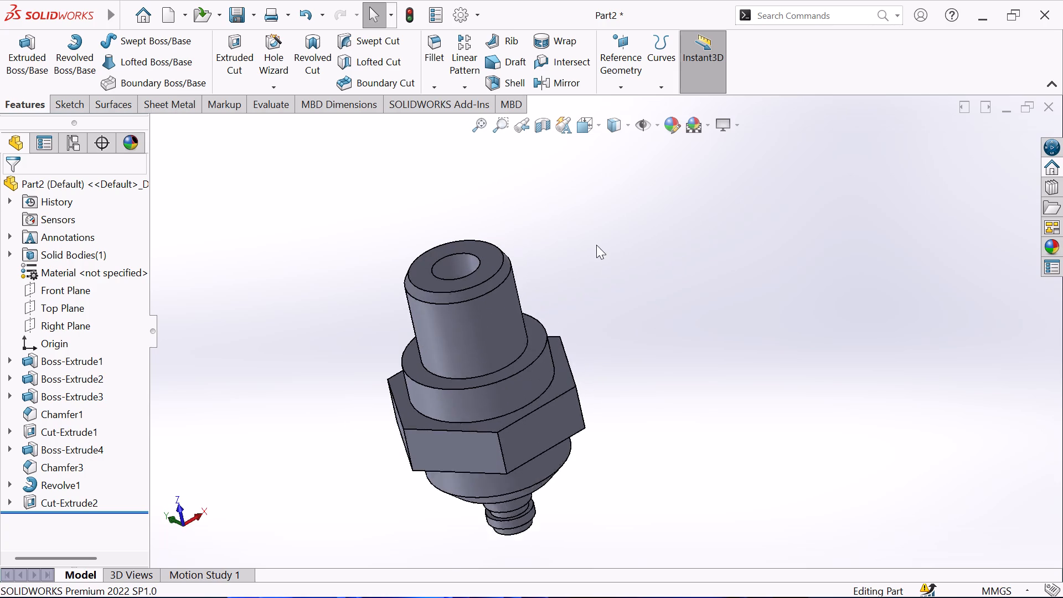
{"action": "scroll", "coordinate": [596, 245], "scroll_direction": "down", "scroll_amount": 1}
{"action": "middle_click_drag", "start_coordinate": [327, 321], "coordinate": [359, 490]}
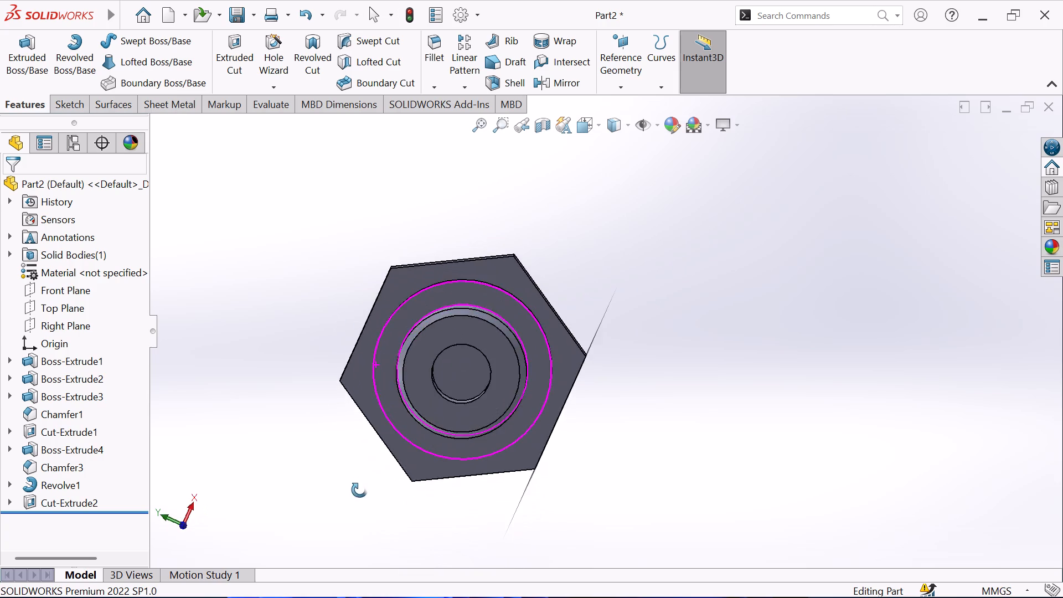
{"action": "middle_click_drag", "start_coordinate": [359, 490], "coordinate": [479, 378]}
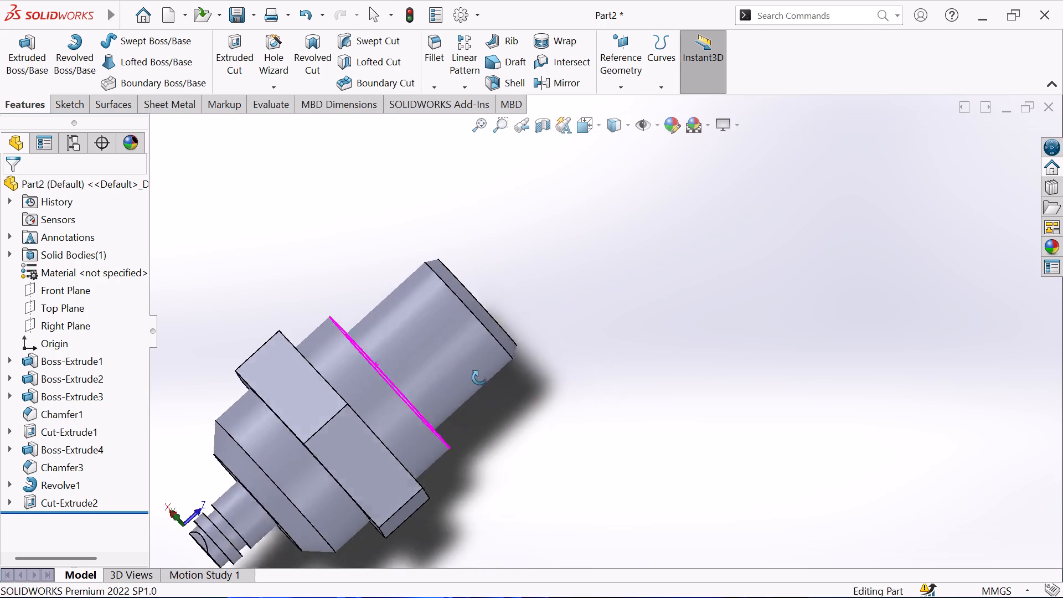
{"action": "middle_click_drag", "start_coordinate": [479, 378], "coordinate": [420, 484]}
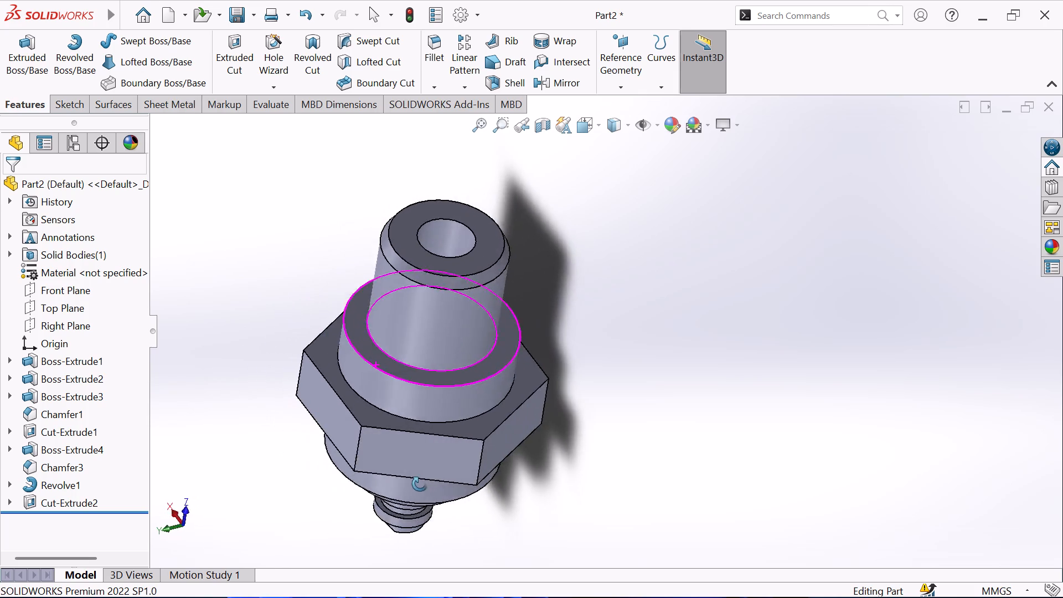
{"action": "middle_click_drag", "start_coordinate": [420, 484], "coordinate": [289, 499]}
{"action": "scroll", "coordinate": [282, 441], "scroll_direction": "up", "scroll_amount": 1}
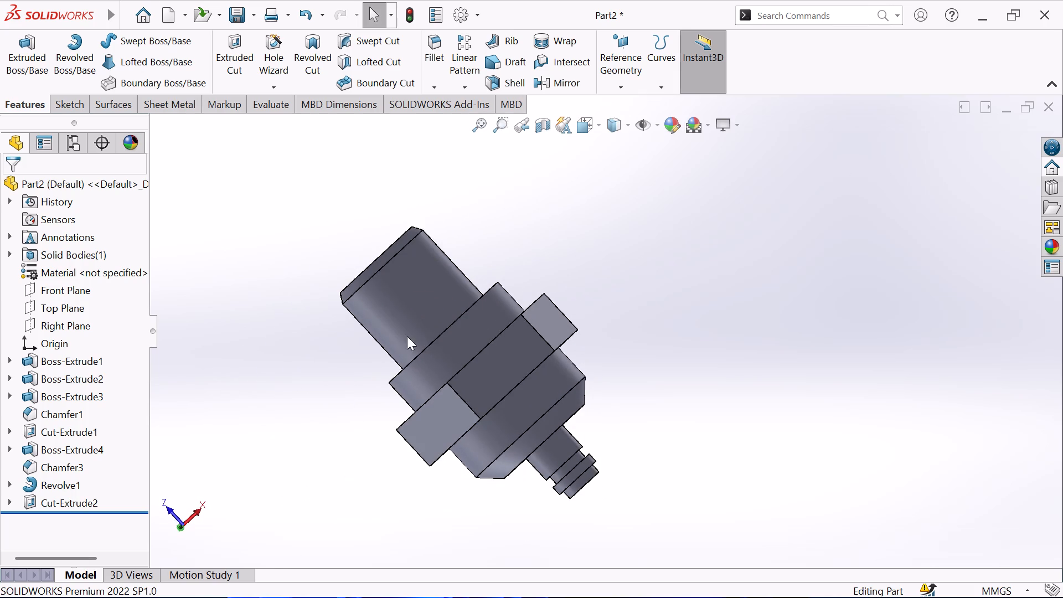
{"action": "scroll", "coordinate": [490, 296], "scroll_direction": "up", "scroll_amount": 1}
{"action": "middle_click_drag", "start_coordinate": [620, 283], "coordinate": [730, 307]}
{"action": "scroll", "coordinate": [569, 303], "scroll_direction": "up", "scroll_amount": 1}
{"action": "middle_click_drag", "start_coordinate": [569, 295], "coordinate": [588, 224]}
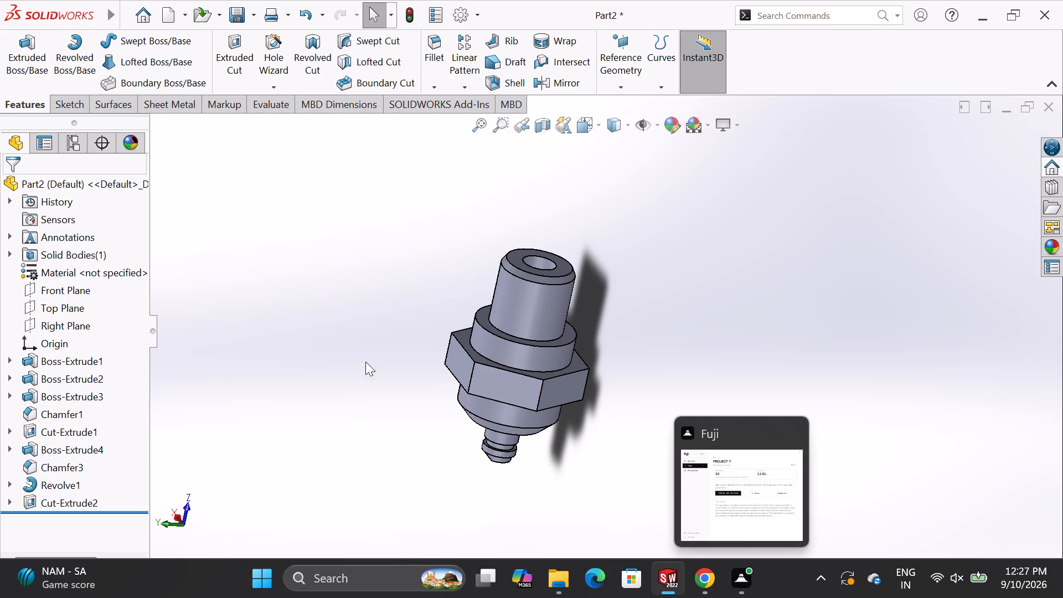
{"action": "middle_click_drag", "start_coordinate": [354, 326], "coordinate": [504, 207]}
{"action": "middle_click_drag", "start_coordinate": [538, 264], "coordinate": [528, 123]}
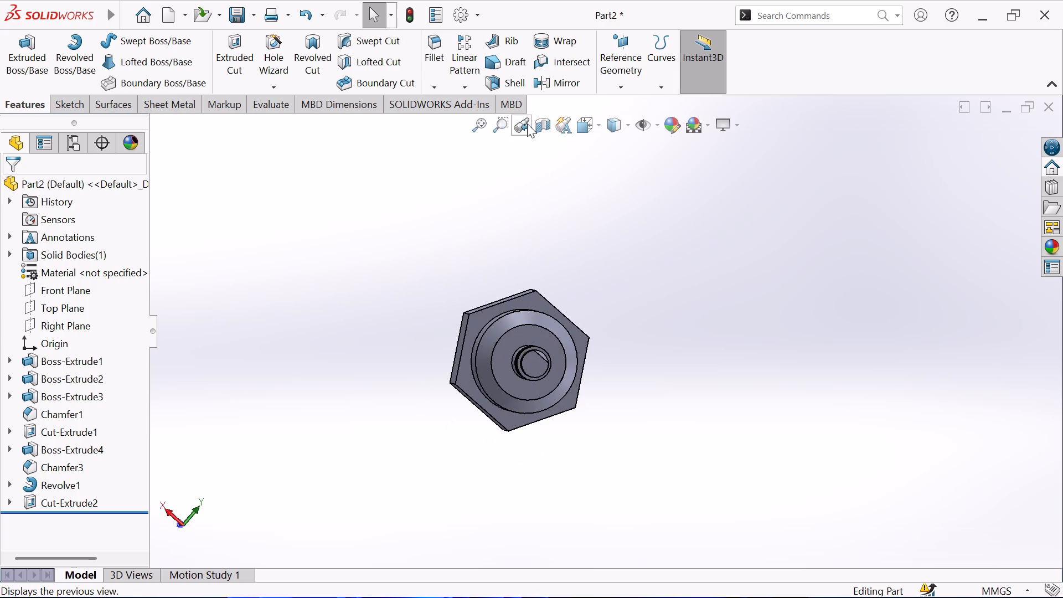
{"action": "middle_click_drag", "start_coordinate": [425, 241], "coordinate": [363, 194]}
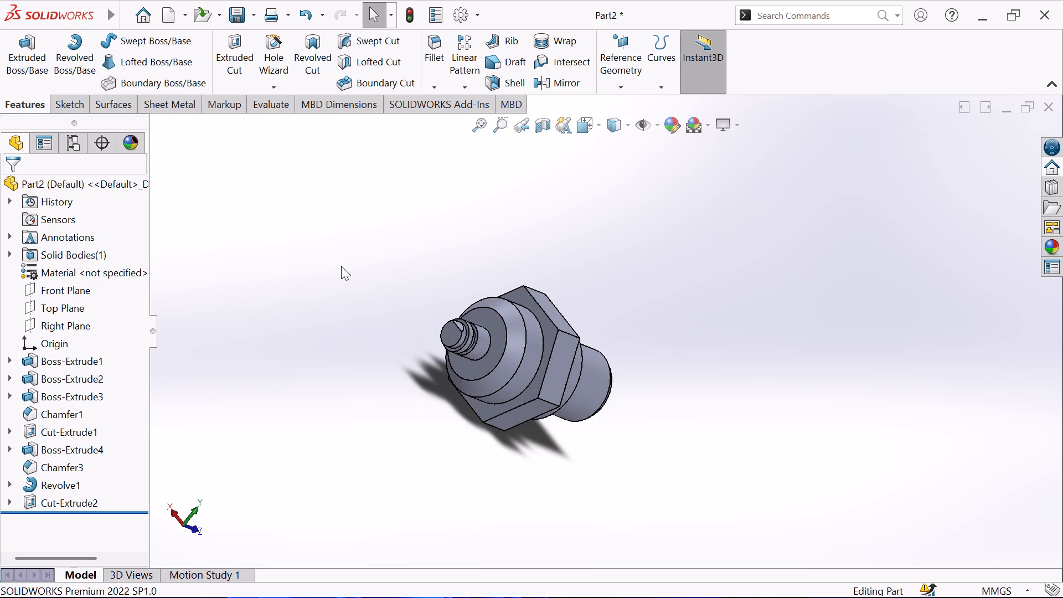
Save the part under the file name "glow plug".
{"action": "key", "text": "ctrl+s"}
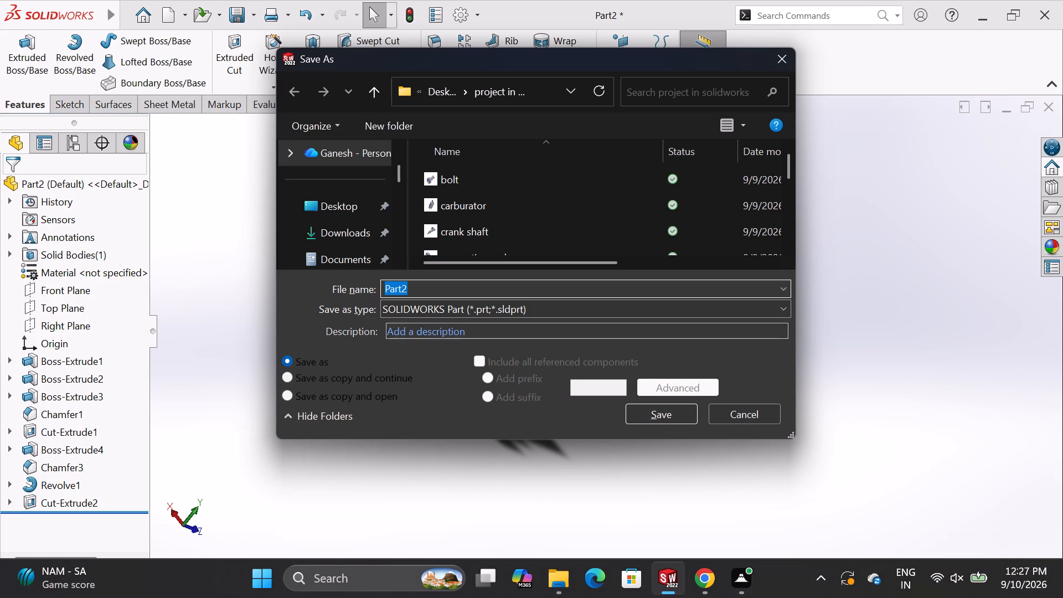
{"action": "left_click", "coordinate": [505, 292]}
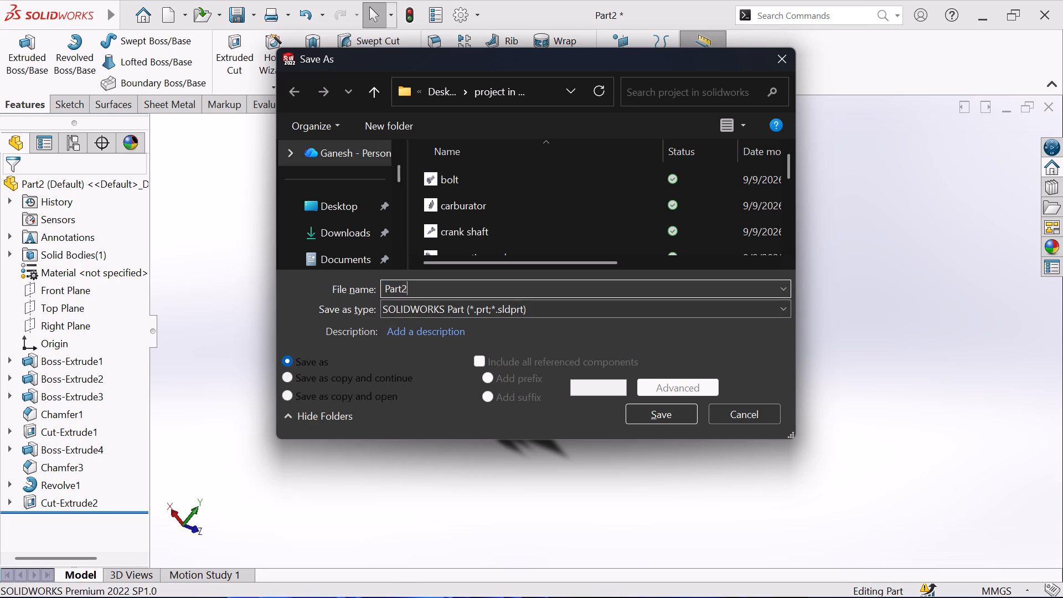
{"action": "key", "text": "BackSpace"}
{"action": "key", "text": "BackSpace"}
{"action": "key", "text": "BackSpace"}
{"action": "key", "text": "BackSpace"}
{"action": "key", "text": "BackSpace"}
{"action": "key", "text": "BackSpace"}
{"action": "key", "text": "BackSpace"}
{"action": "key", "text": "BackSpace"}
{"action": "key", "text": "BackSpace"}
{"action": "type", "text": "plug"}
{"action": "key", "text": "space"}
{"action": "key", "text": "BackSpace"}
{"action": "key", "text": "BackSpace"}
{"action": "key", "text": "BackSpace"}
{"action": "key", "text": "BackSpace"}
{"action": "key", "text": "BackSpace"}
{"action": "key", "text": "BackSpace"}
{"action": "key", "text": "BackSpace"}
{"action": "key", "text": "BackSpace"}
{"action": "key", "text": "BackSpace"}
{"action": "key", "text": "BackSpace"}
{"action": "type", "text": "glow"}
{"action": "key", "text": "space"}
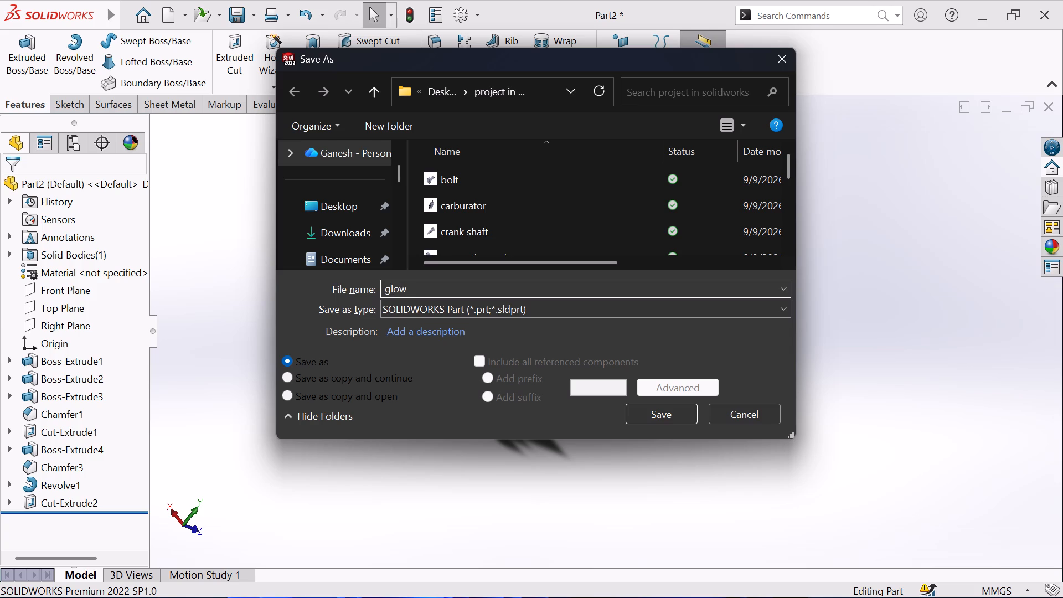
{"action": "type", "text": "plug"}
{"action": "key", "text": "Return"}
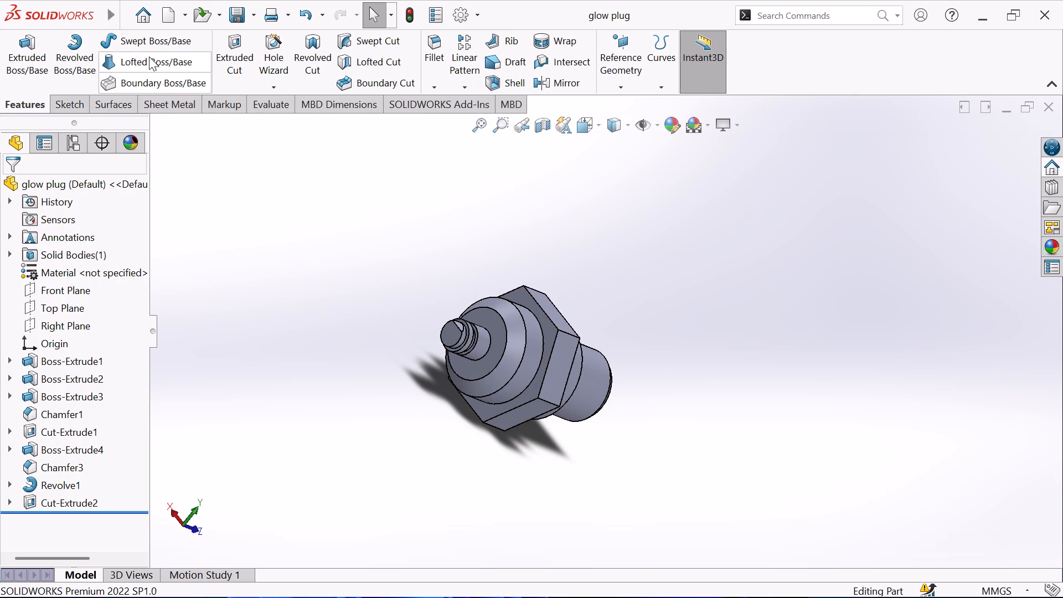
Make a drawing from the part on a standard A3 (ISO) sheet with the sheet format displayed.
{"action": "left_click", "coordinate": [115, 15]}
{"action": "left_click", "coordinate": [130, 16]}
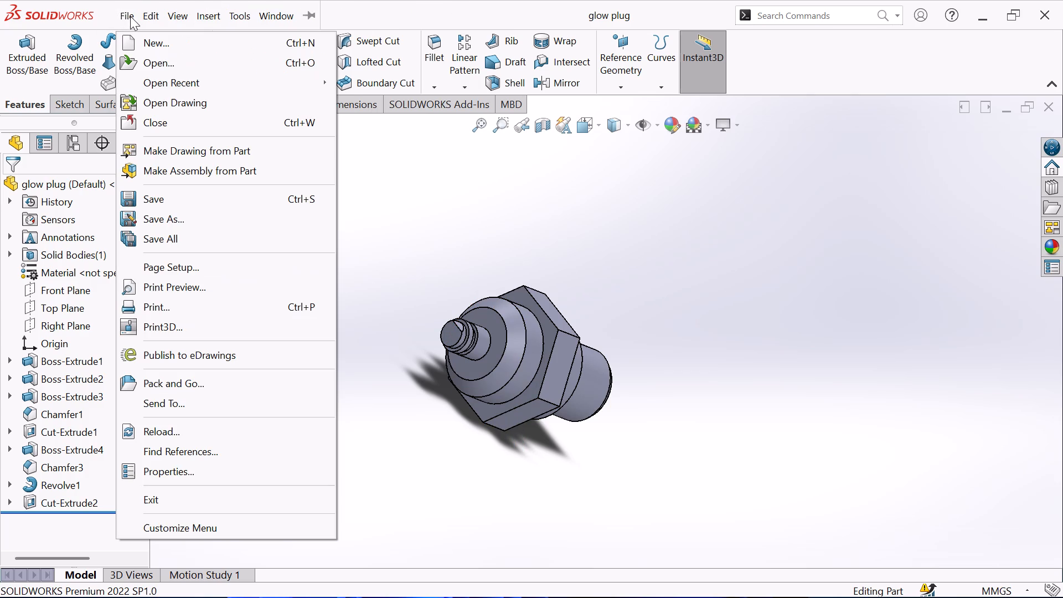
{"action": "left_click", "coordinate": [189, 144]}
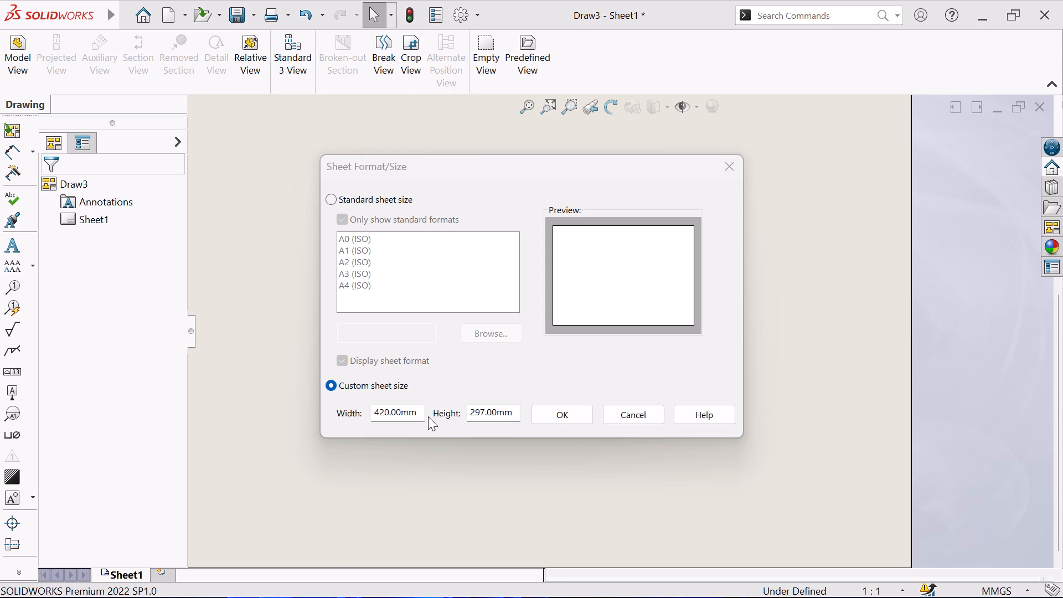
{"action": "left_click", "coordinate": [353, 274]}
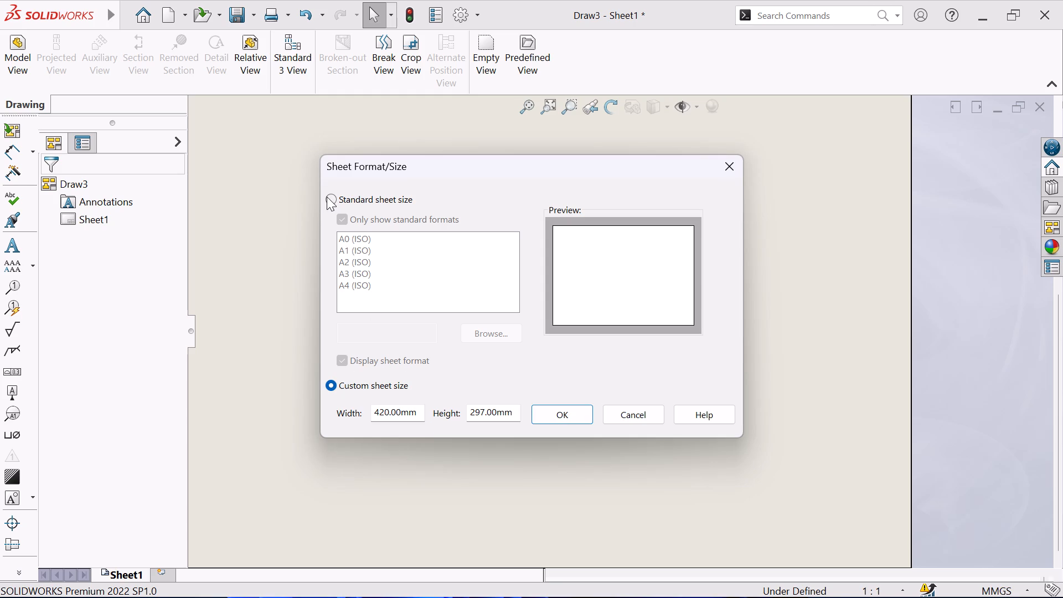
{"action": "left_click", "coordinate": [327, 197]}
{"action": "left_click", "coordinate": [356, 284]}
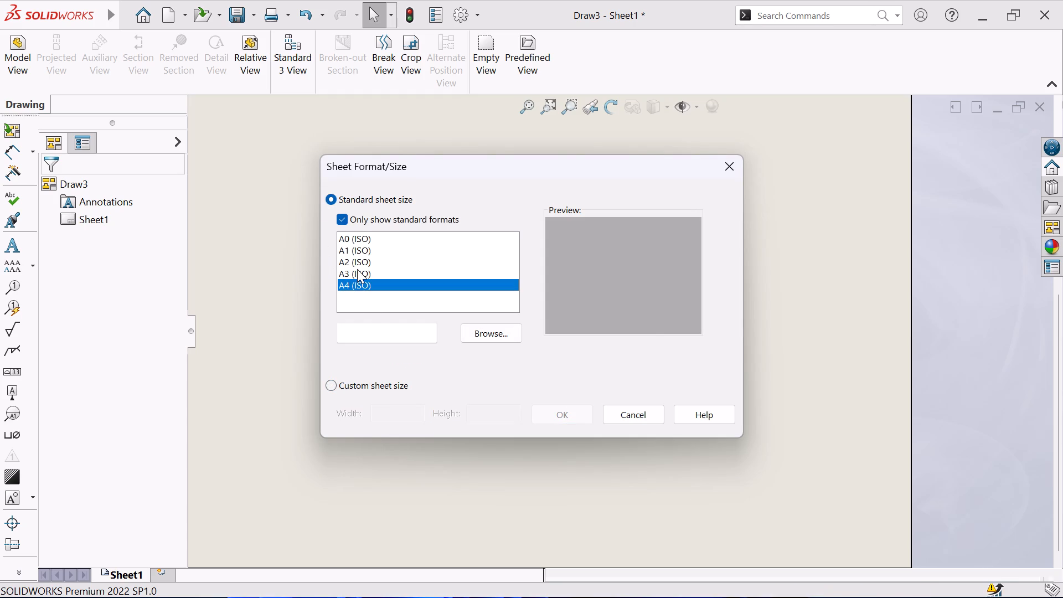
{"action": "left_click", "coordinate": [352, 272]}
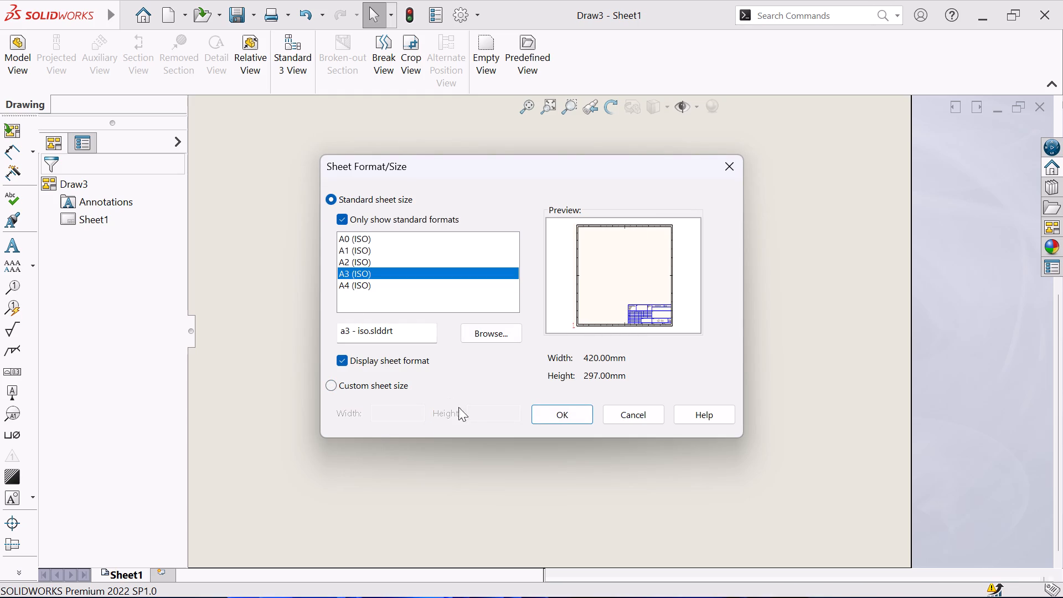
{"action": "left_click", "coordinate": [554, 417]}
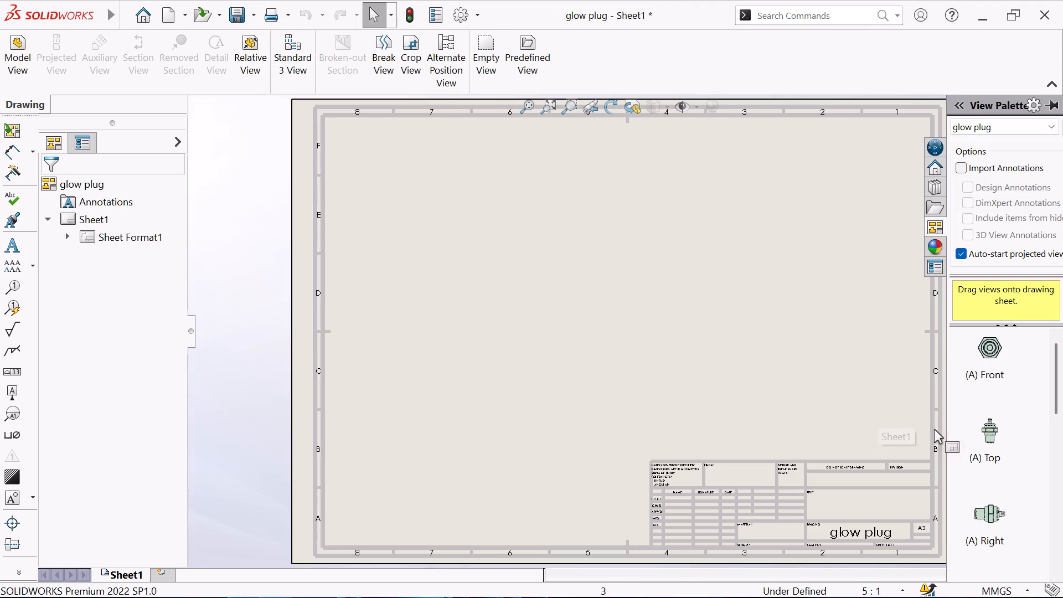
Place the part's Top view near the sheet centre and project a side view beside it, an end view below and an isometric view at lower left.
{"action": "left_click_drag", "start_coordinate": [995, 438], "coordinate": [627, 316]}
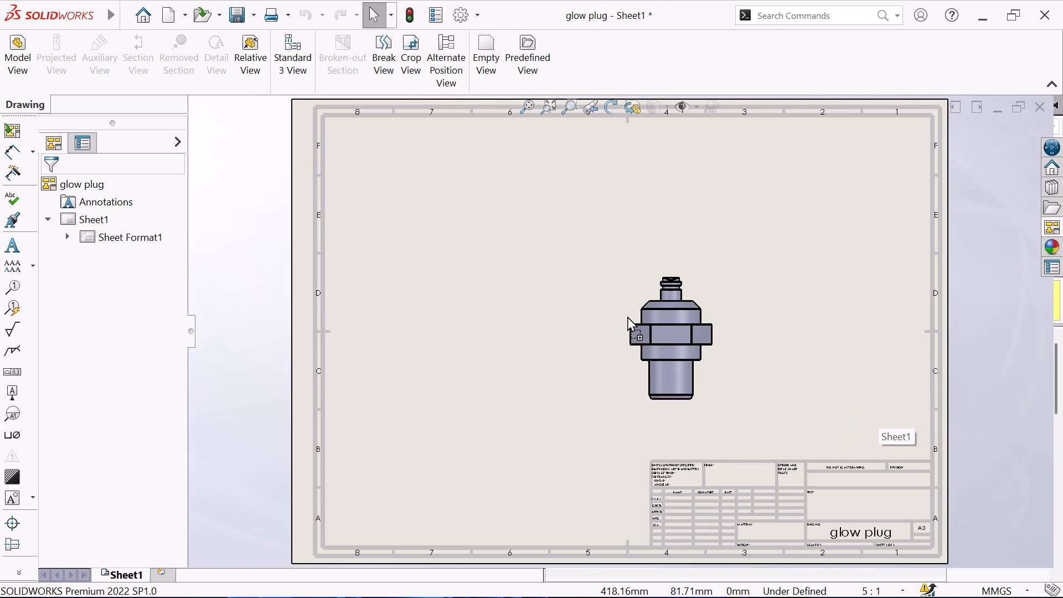
{"action": "left_click_drag", "start_coordinate": [627, 316], "coordinate": [608, 300]}
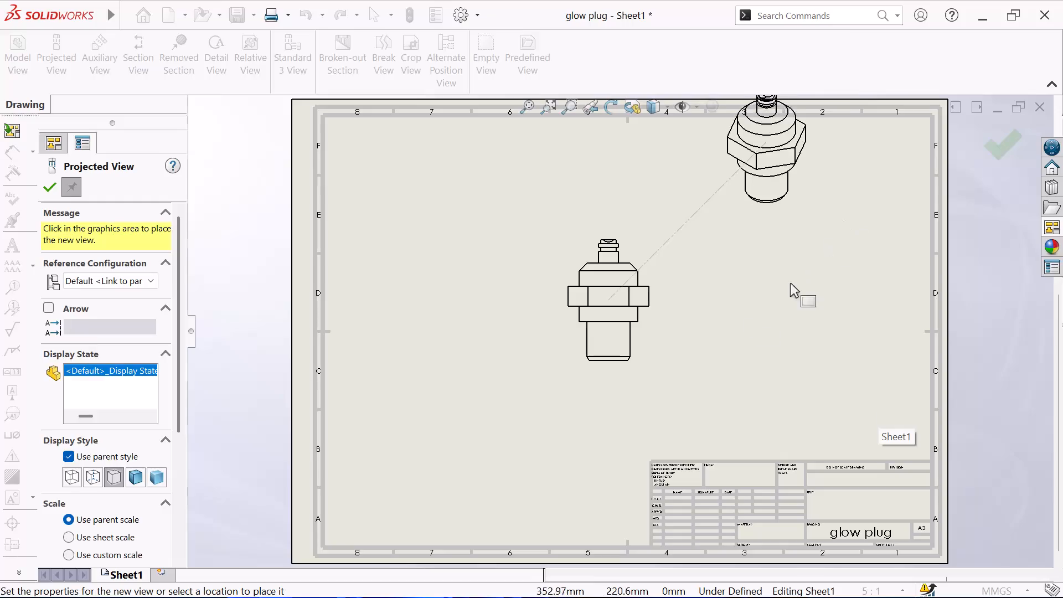
{"action": "left_click", "coordinate": [499, 454]}
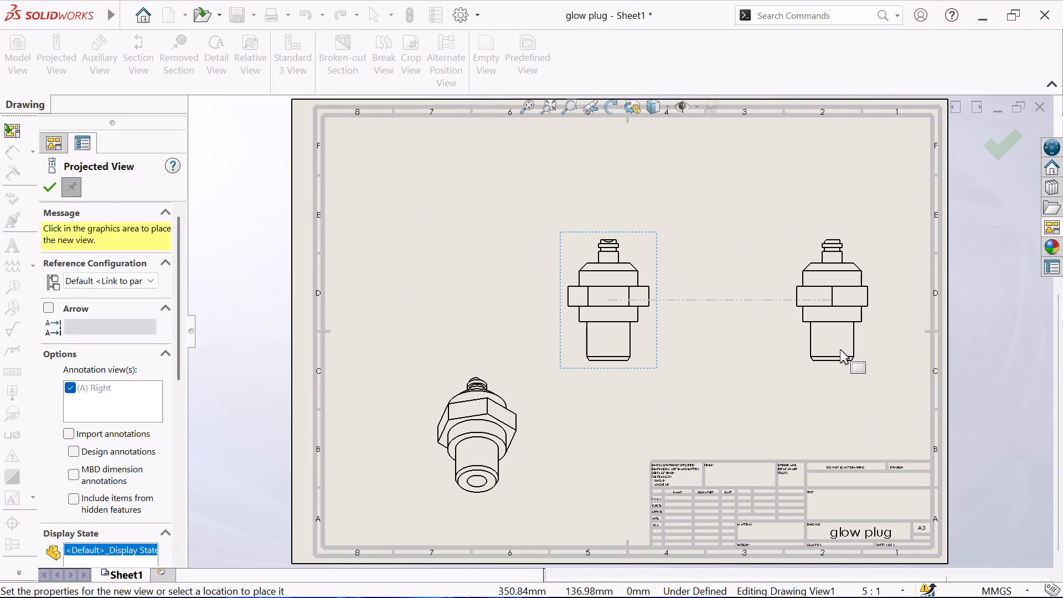
{"action": "left_click", "coordinate": [840, 349]}
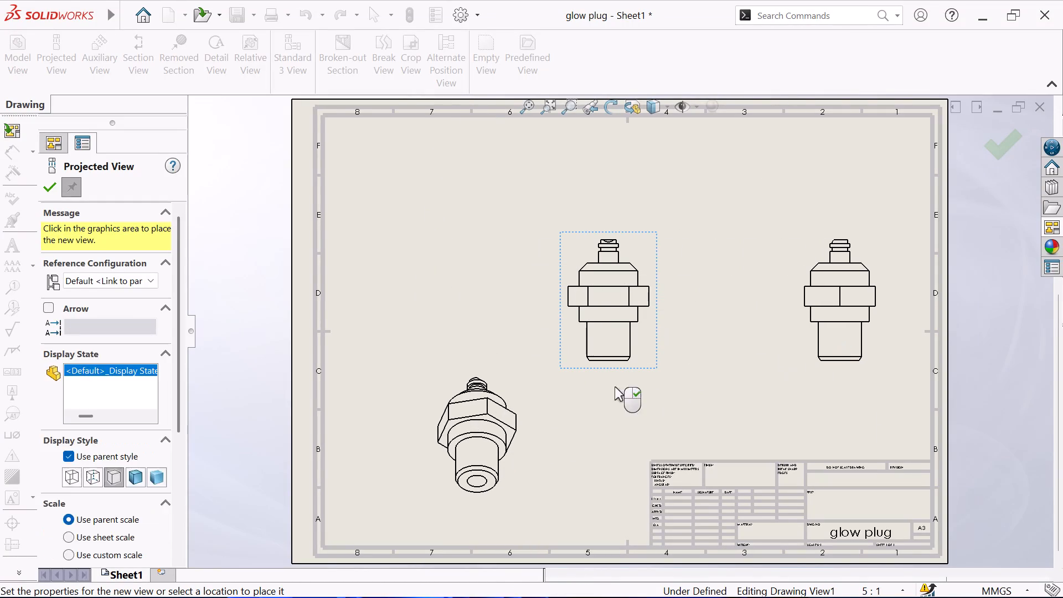
{"action": "left_click", "coordinate": [600, 461]}
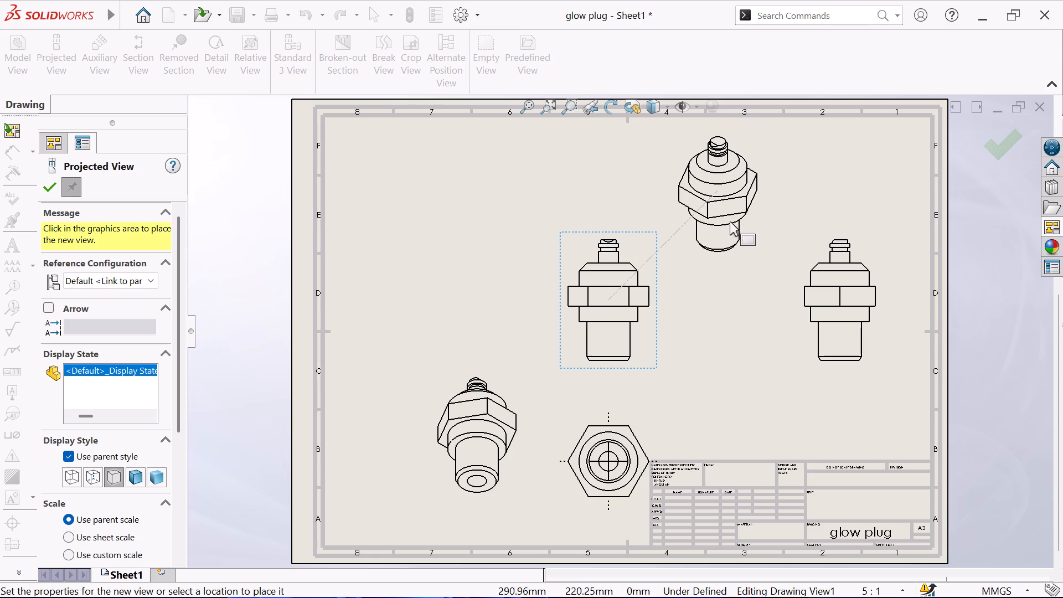
{"action": "left_click", "coordinate": [51, 192]}
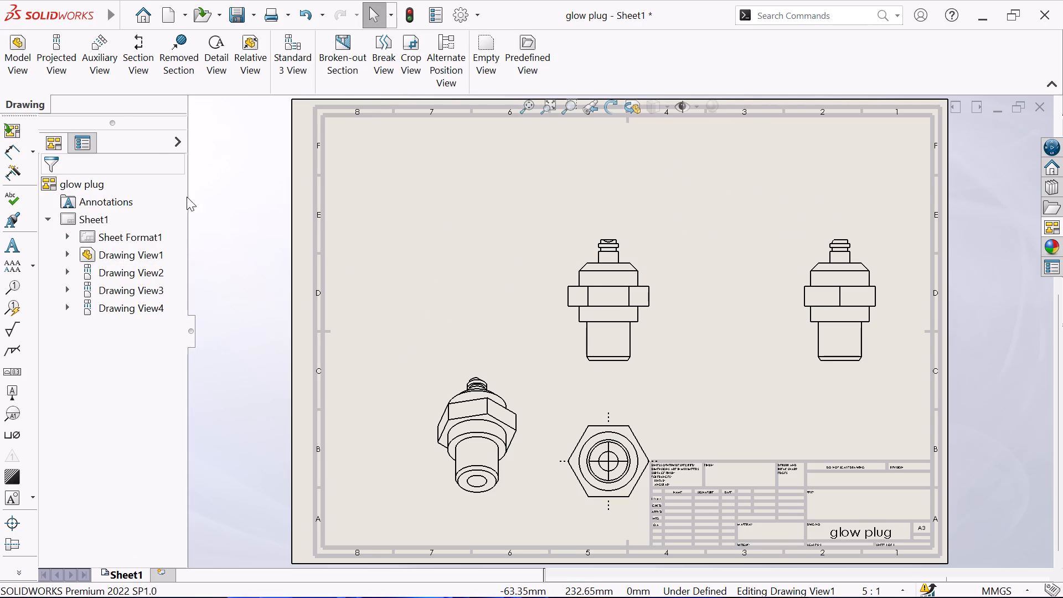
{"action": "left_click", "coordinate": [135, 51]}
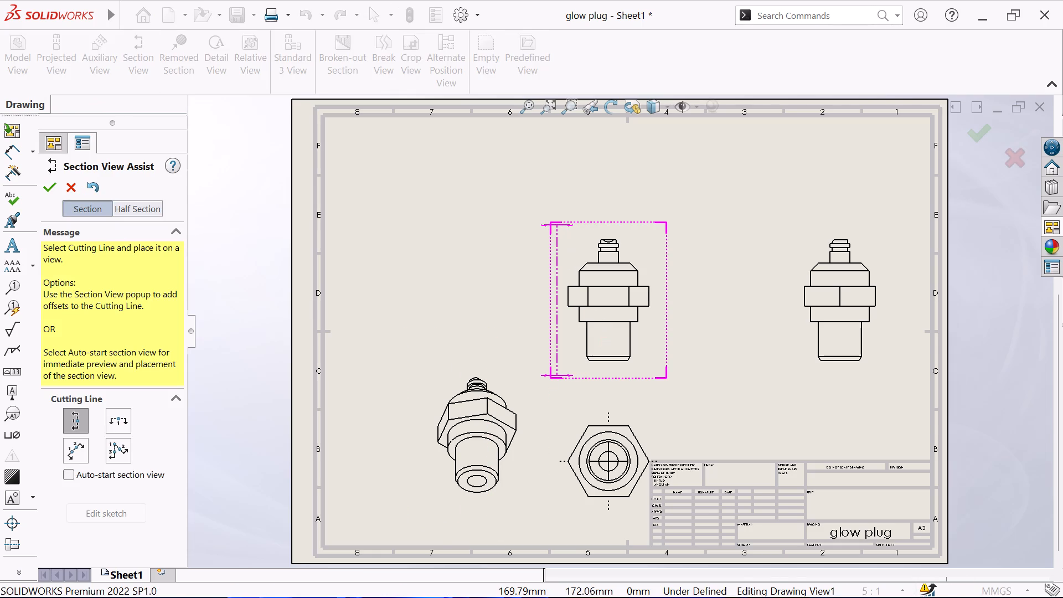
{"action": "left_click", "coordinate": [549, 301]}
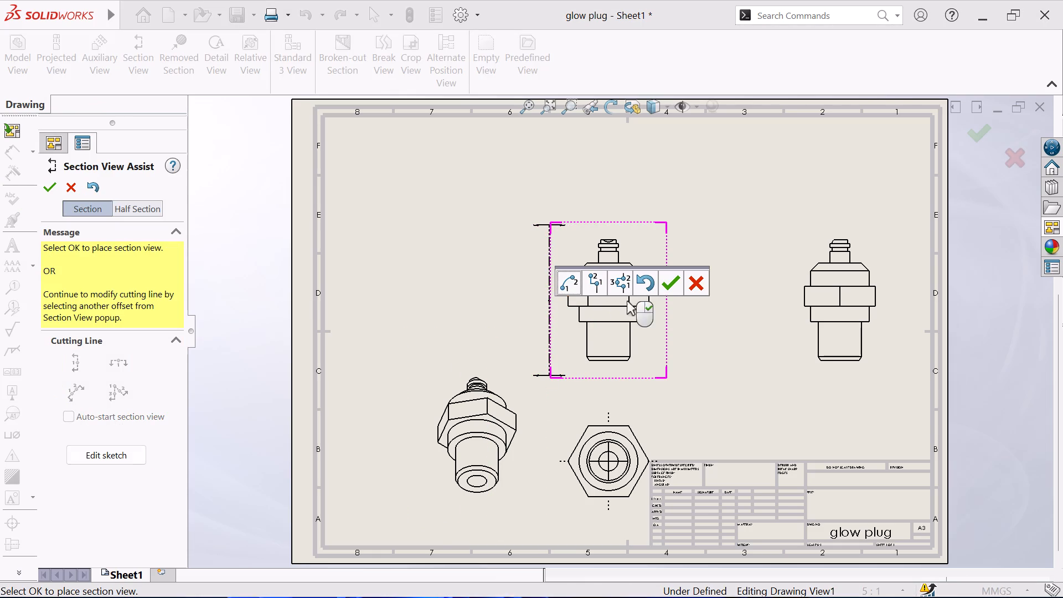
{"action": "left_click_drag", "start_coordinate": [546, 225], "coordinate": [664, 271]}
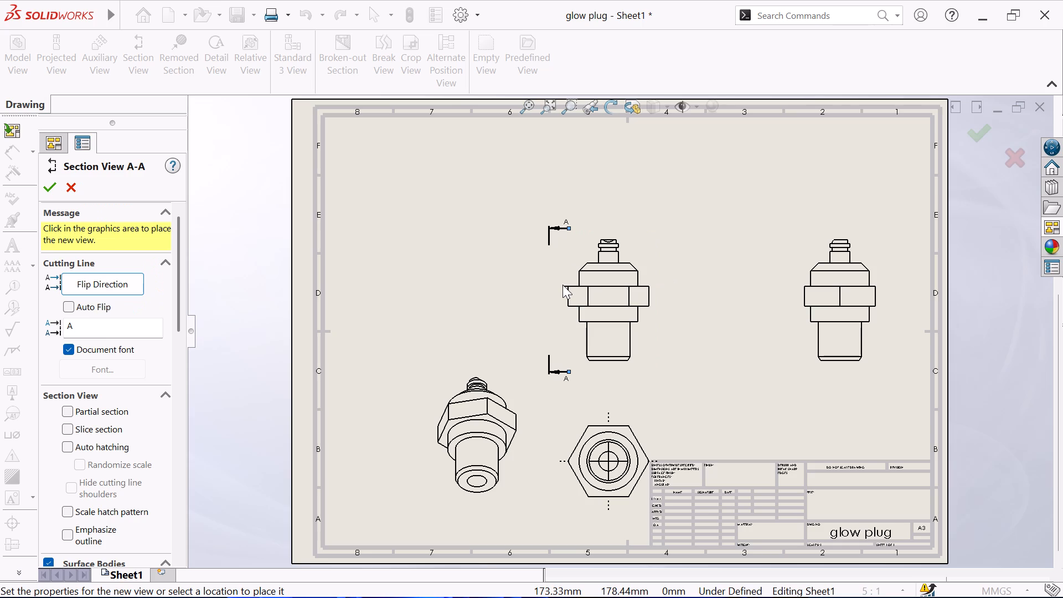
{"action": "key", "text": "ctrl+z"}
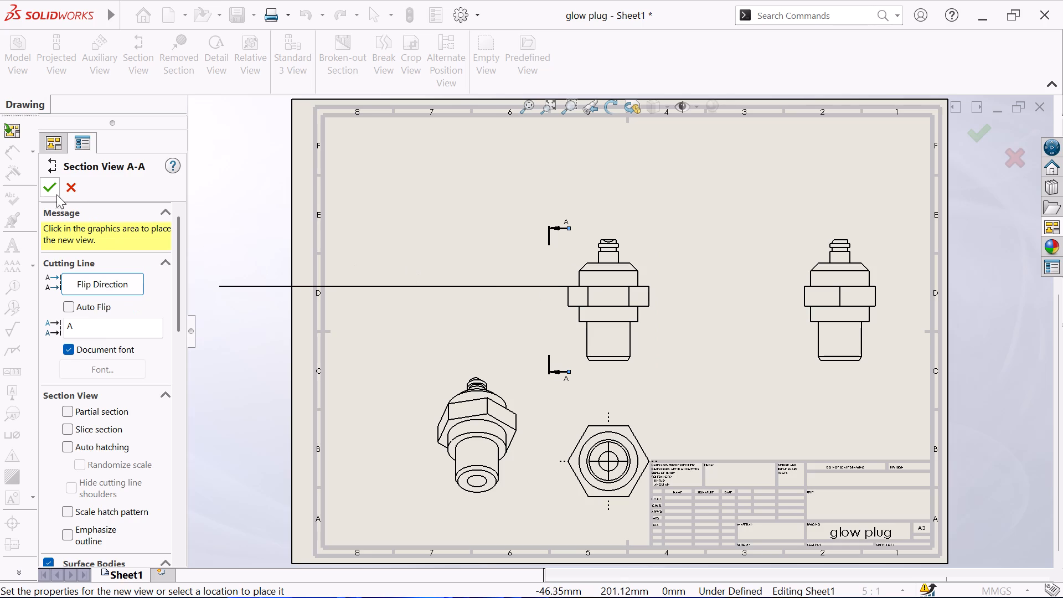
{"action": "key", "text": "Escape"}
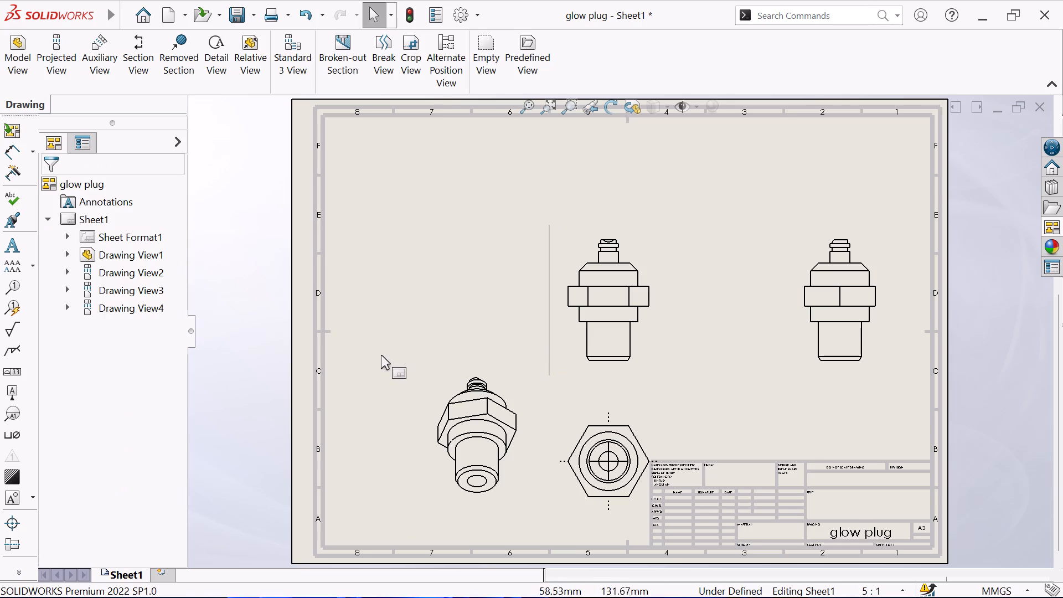
Create a section view with a horizontal cutting line through the hexagonal flange of the main view, placed above that view.
{"action": "left_click", "coordinate": [135, 55]}
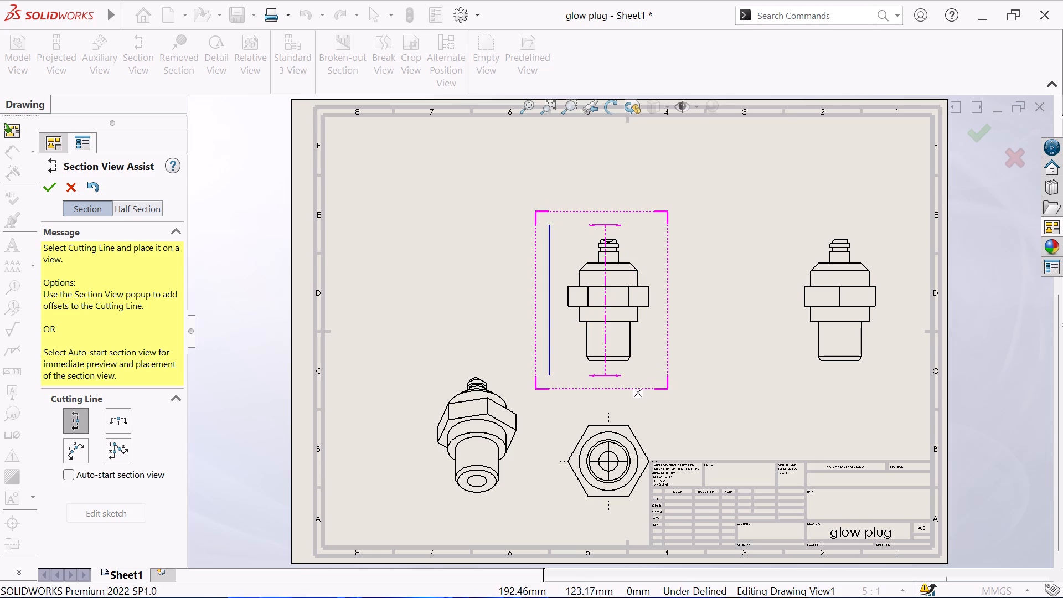
{"action": "left_click", "coordinate": [118, 421]}
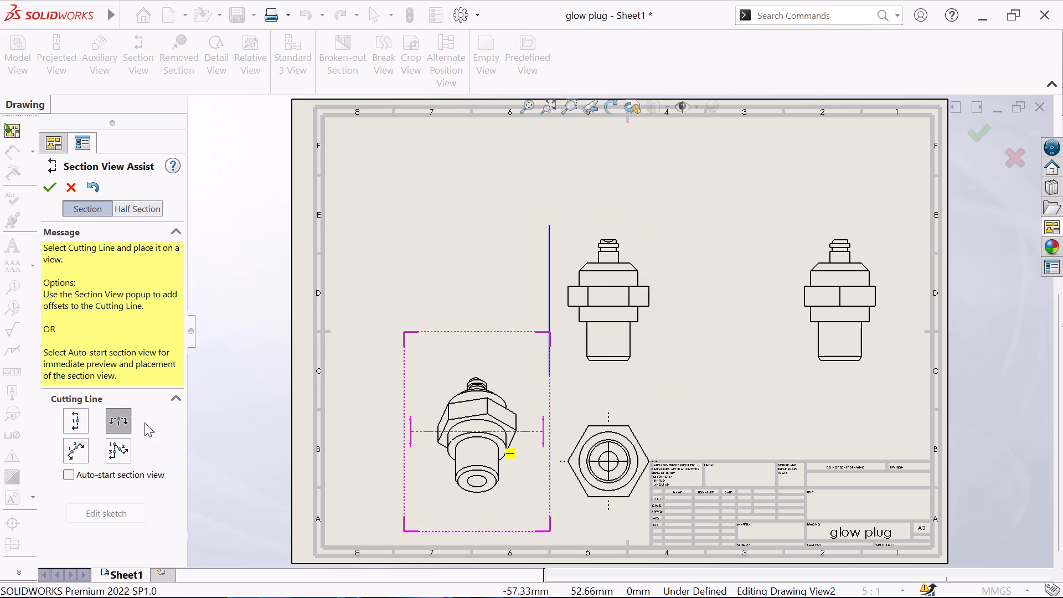
{"action": "left_click", "coordinate": [550, 299]}
{"action": "left_click", "coordinate": [693, 281]}
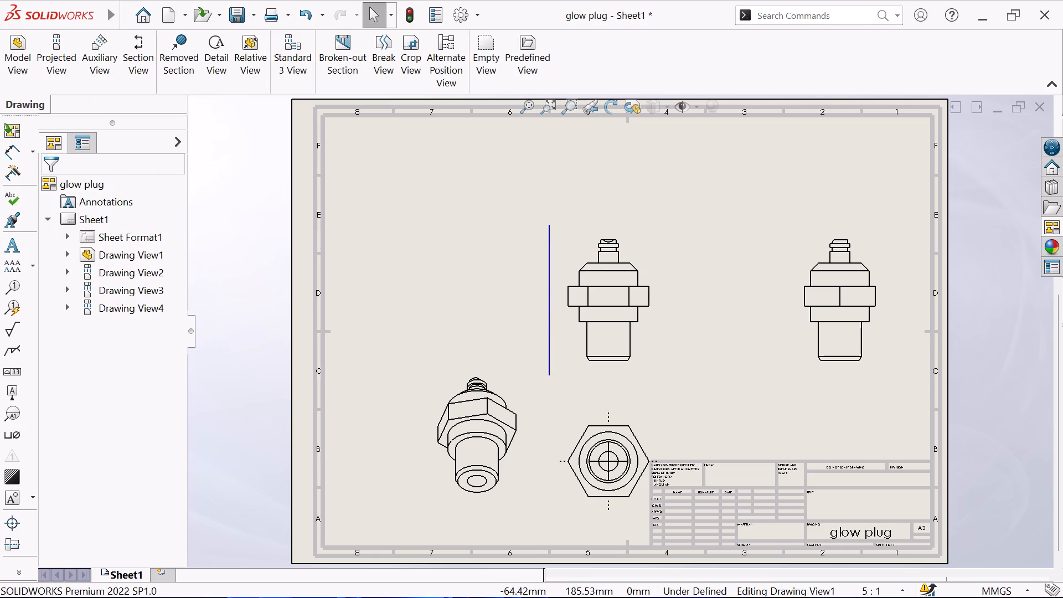
{"action": "left_click", "coordinate": [143, 68]}
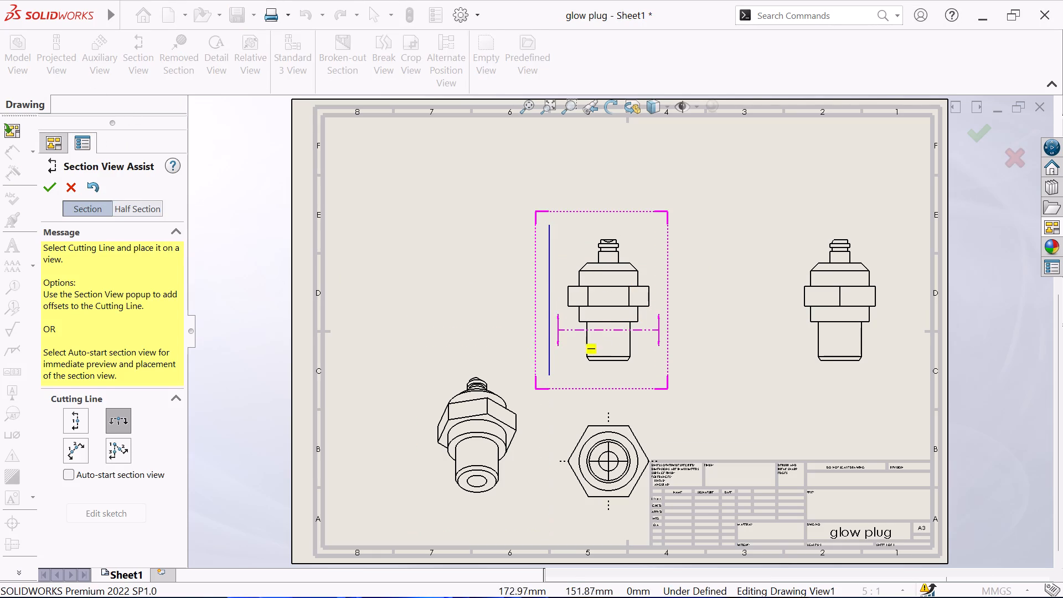
{"action": "left_click", "coordinate": [553, 293]}
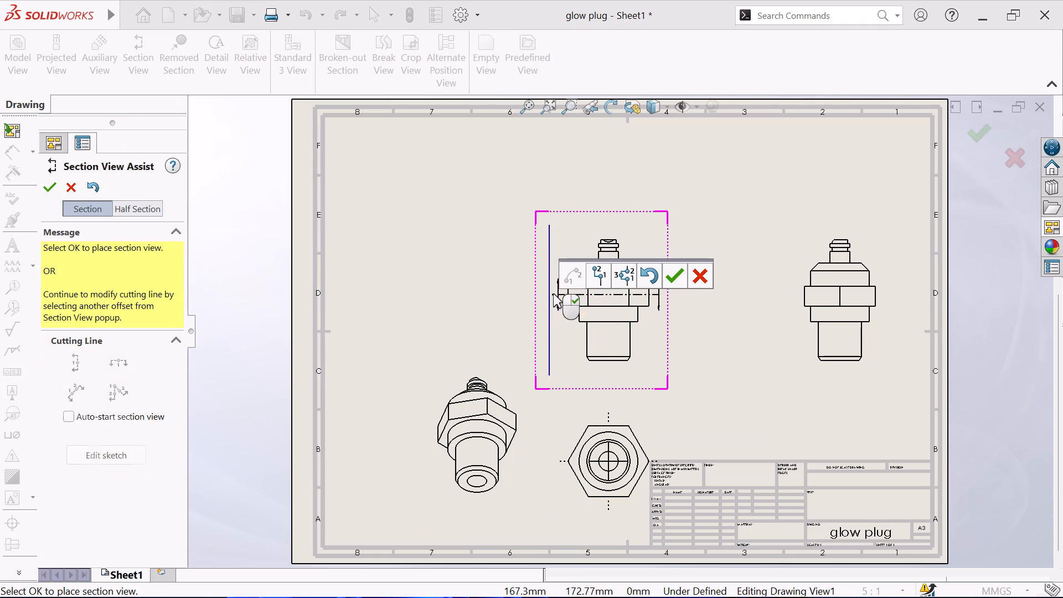
{"action": "left_click", "coordinate": [682, 274]}
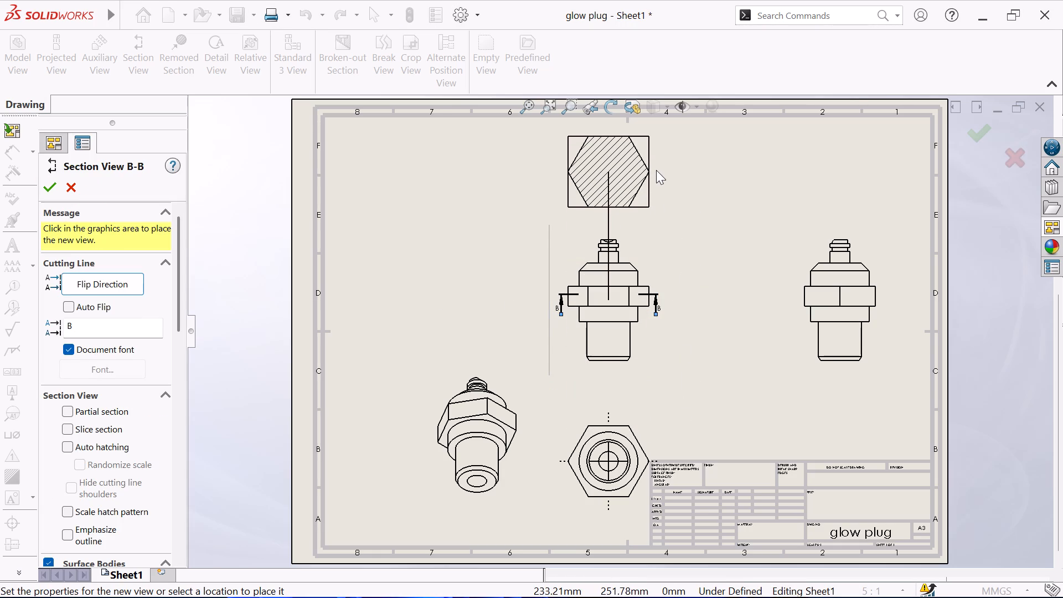
{"action": "left_click", "coordinate": [656, 170]}
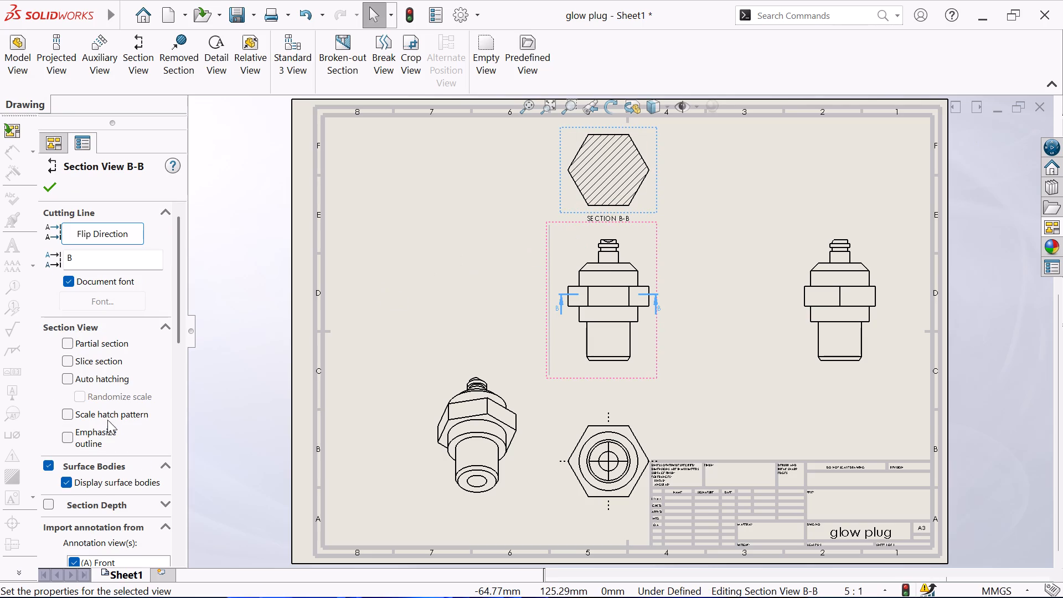
{"action": "left_click", "coordinate": [50, 181]}
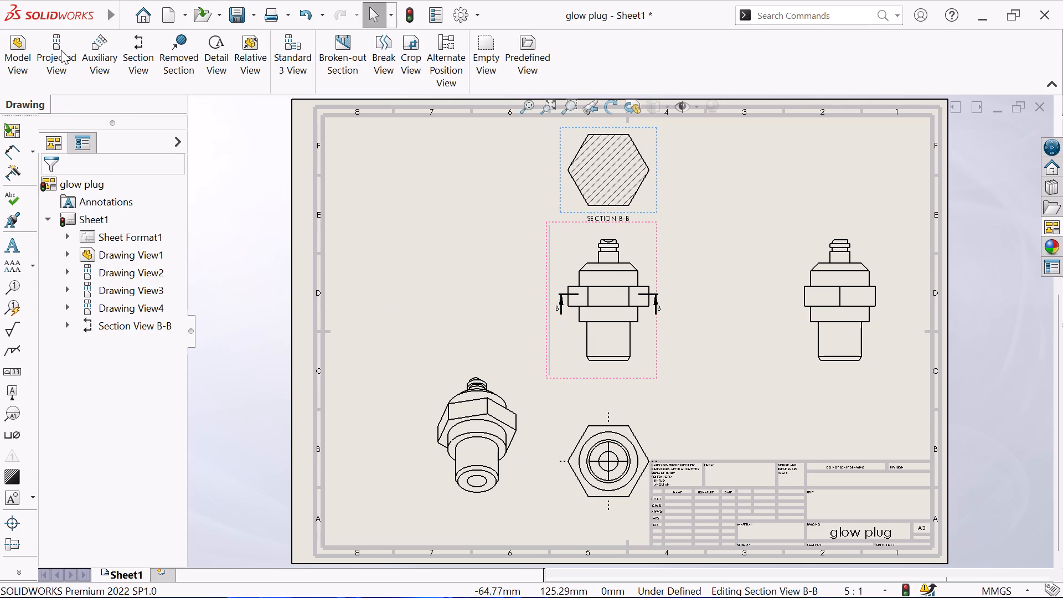
Create a section view with a vertical cutting line through the centre of the main view, placed to the left of that view.
{"action": "left_click", "coordinate": [161, 35]}
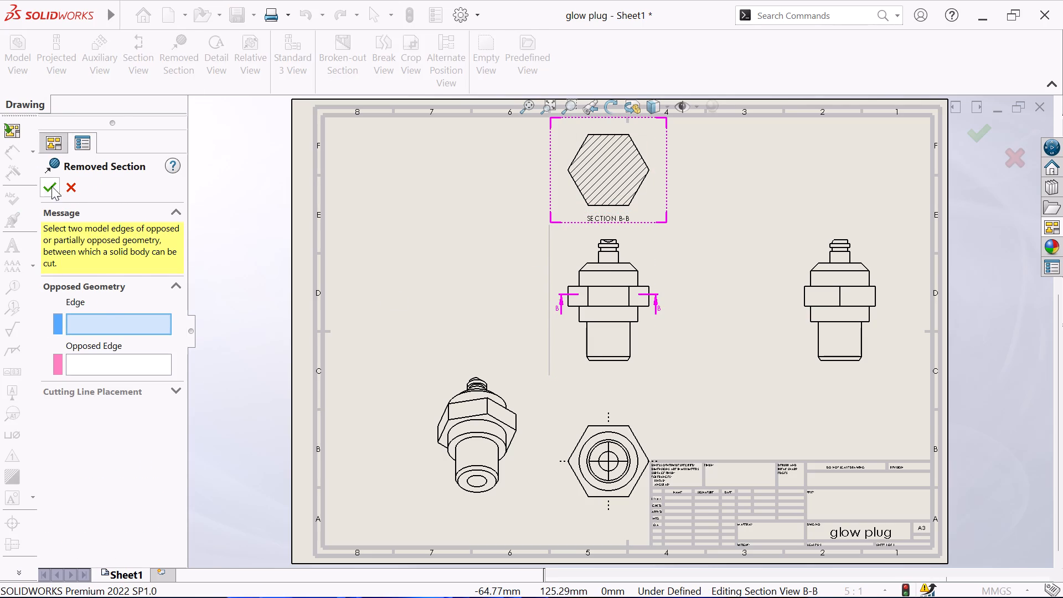
{"action": "left_click", "coordinate": [70, 189]}
{"action": "left_click", "coordinate": [143, 54]}
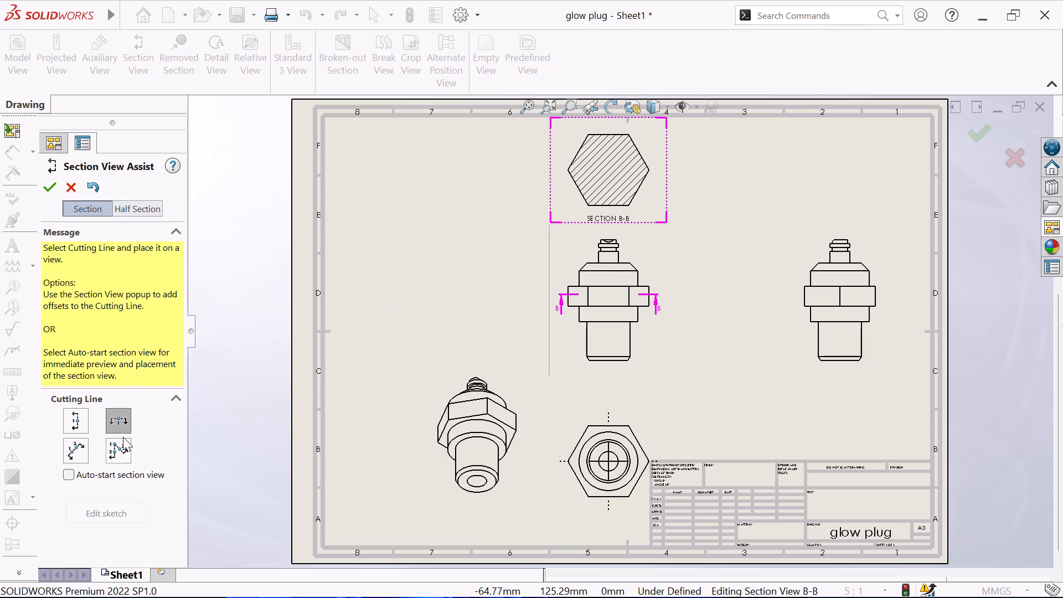
{"action": "left_click", "coordinate": [74, 420]}
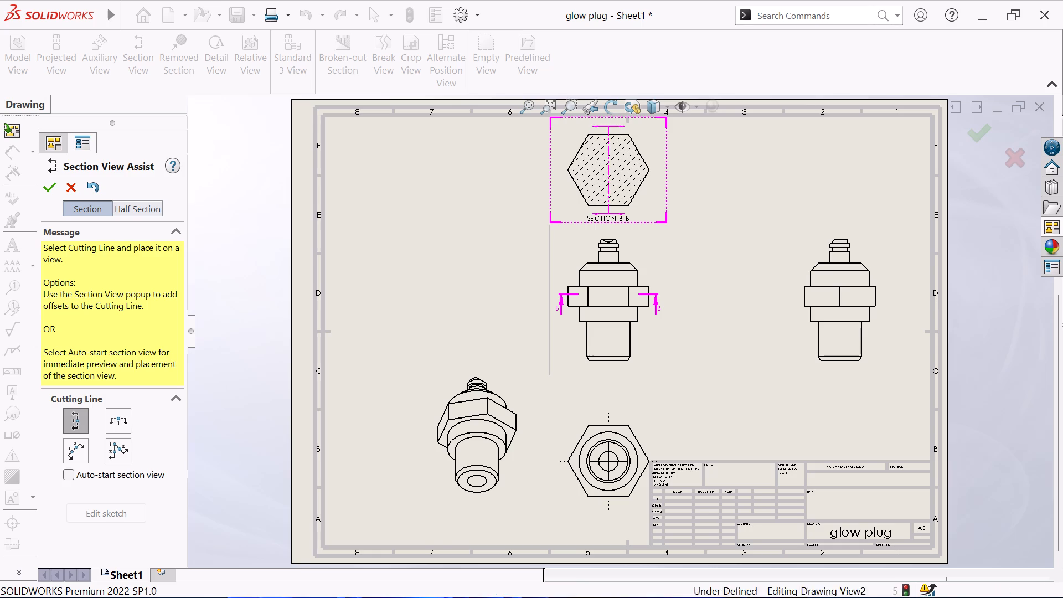
{"action": "left_click", "coordinate": [606, 239]}
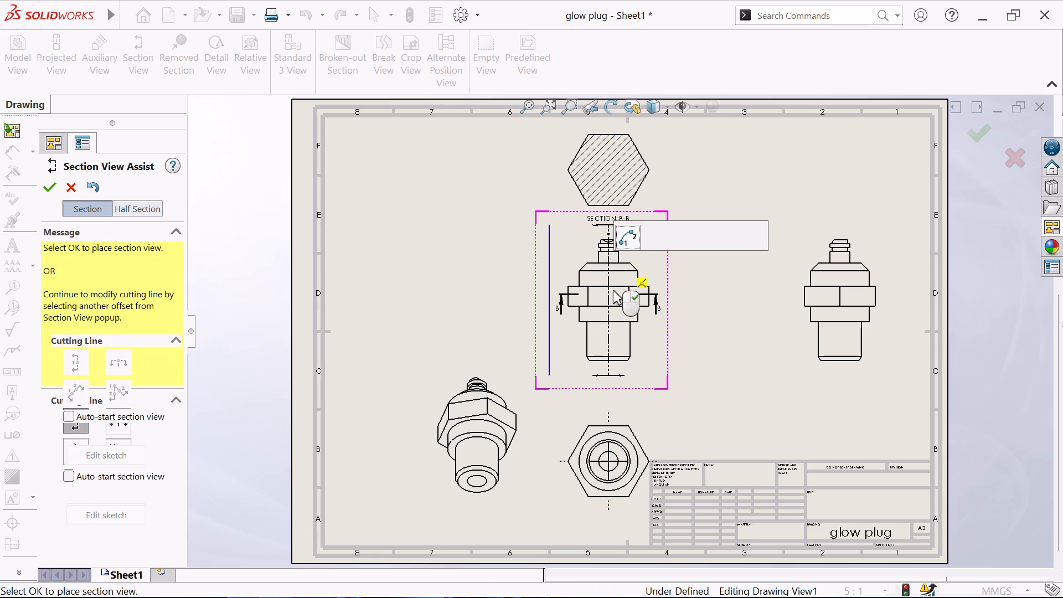
{"action": "left_click", "coordinate": [727, 235]}
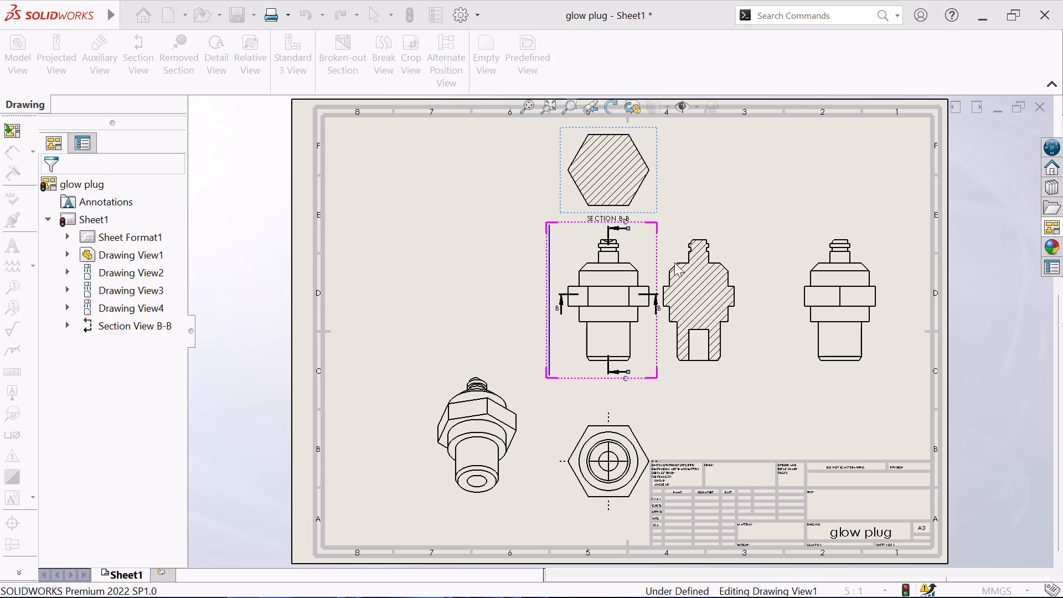
{"action": "left_click", "coordinate": [408, 278]}
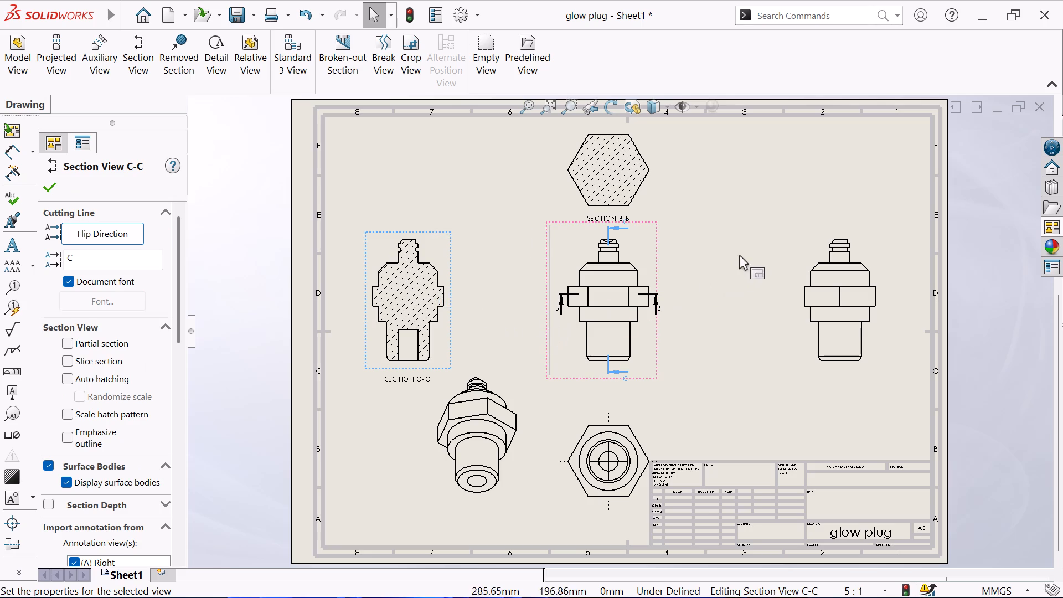
{"action": "left_click", "coordinate": [43, 184]}
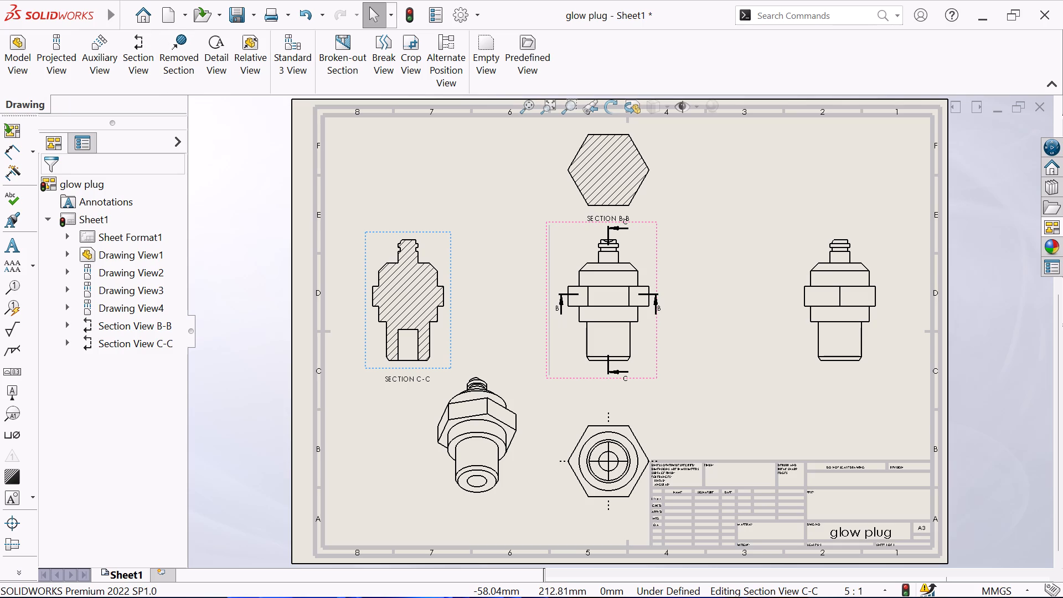
Dimension the diameters of the four concentric circles in the hexagonal end view, placing the values to the left of that view.
{"action": "left_click", "coordinate": [10, 146]}
{"action": "left_click", "coordinate": [583, 475]}
{"action": "left_click", "coordinate": [517, 492]}
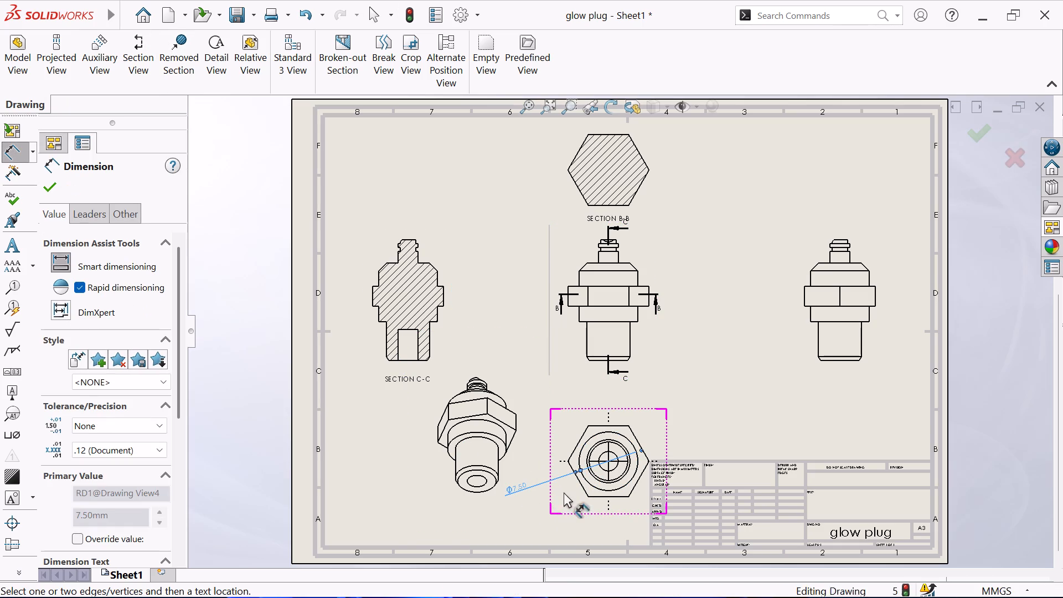
{"action": "scroll", "coordinate": [615, 487], "scroll_direction": "down", "scroll_amount": 4}
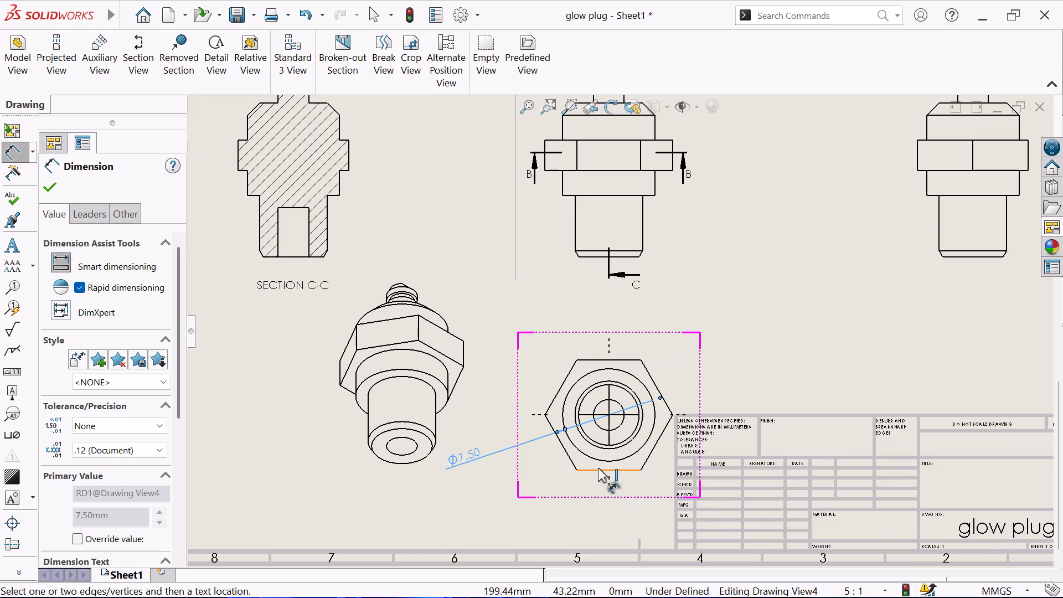
{"action": "left_click", "coordinate": [594, 446]}
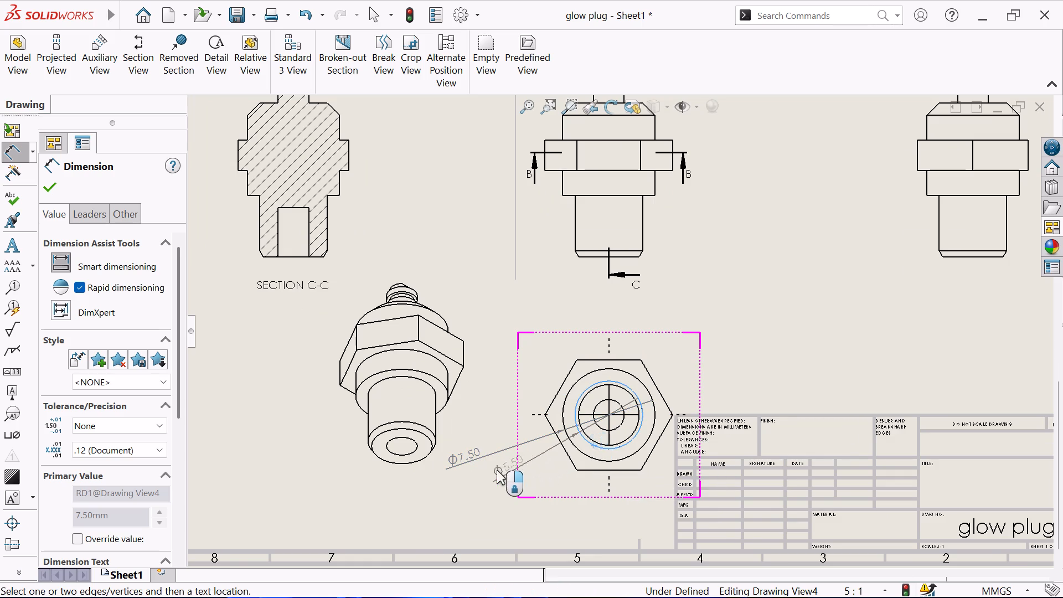
{"action": "left_click", "coordinate": [474, 484]}
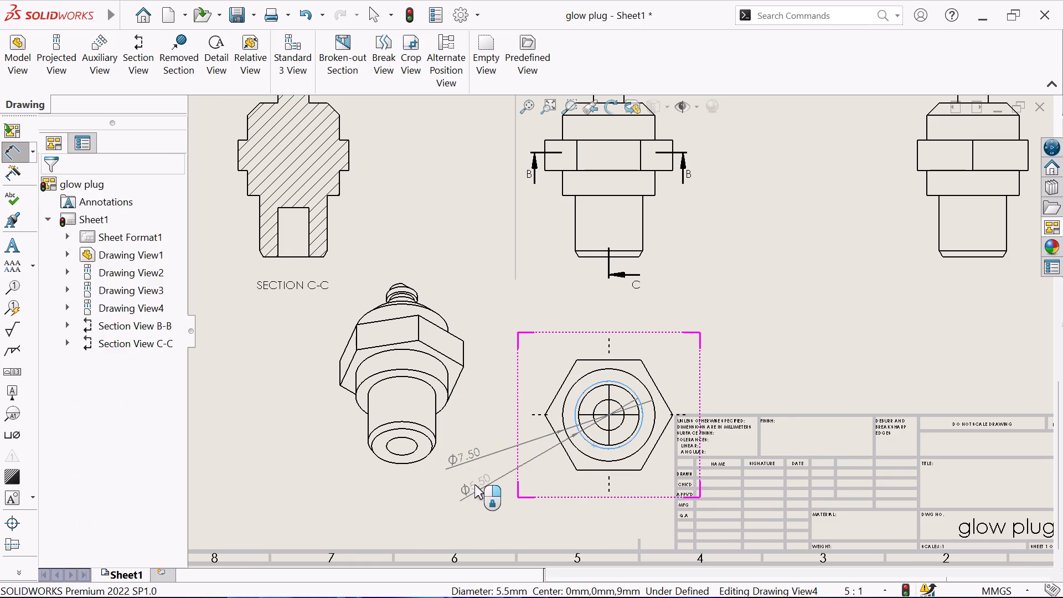
{"action": "left_click", "coordinate": [599, 444]}
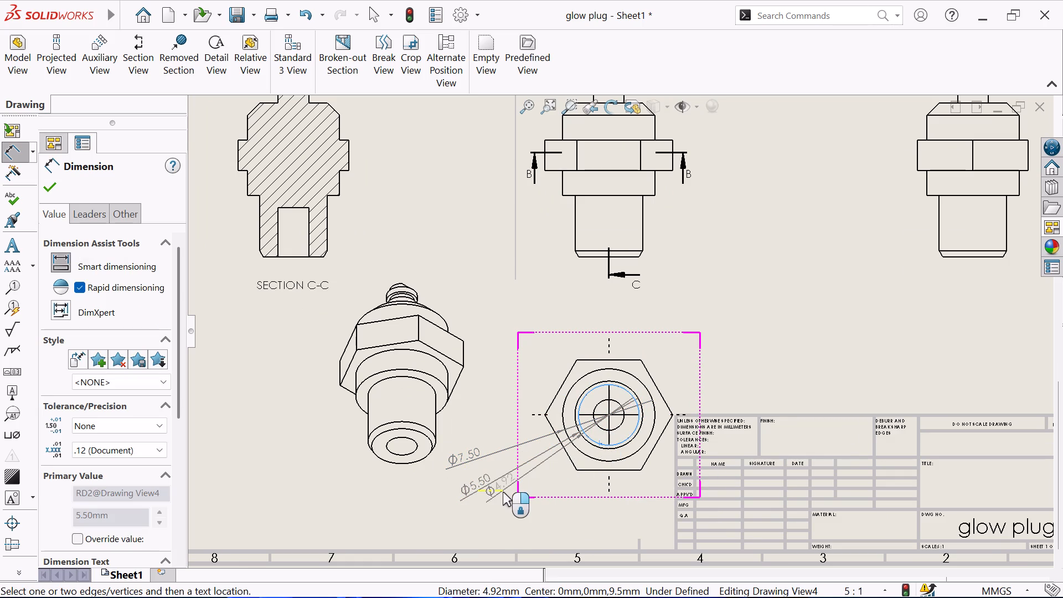
{"action": "left_click", "coordinate": [491, 510]}
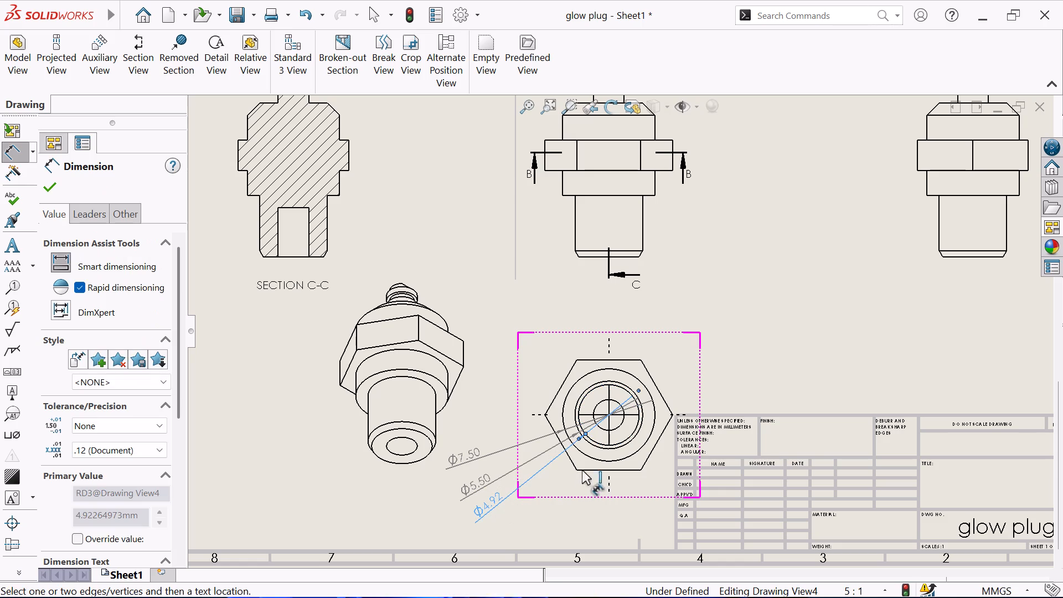
{"action": "left_click", "coordinate": [603, 429]}
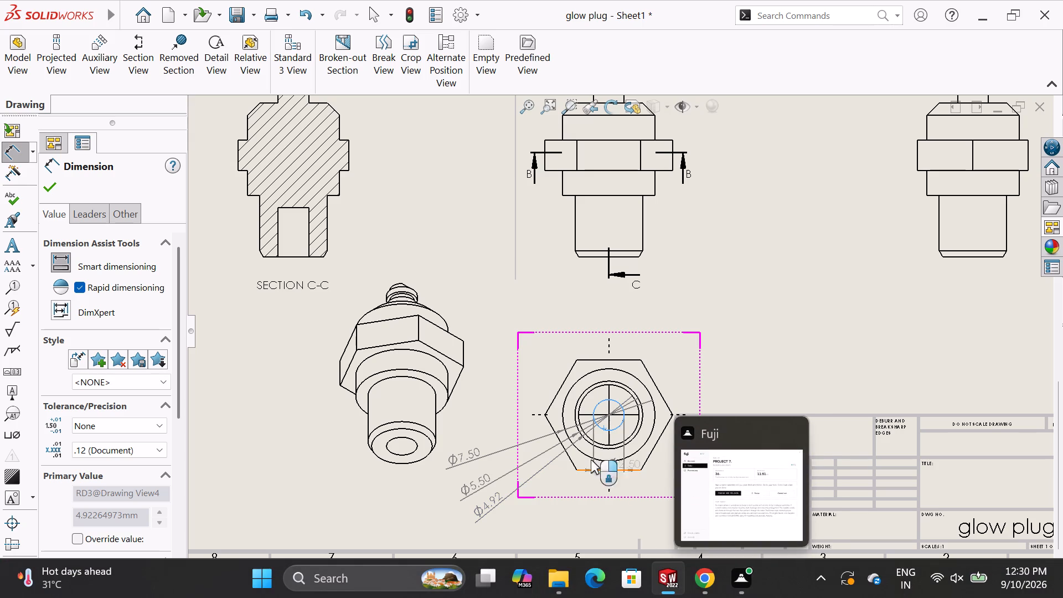
{"action": "left_click", "coordinate": [464, 421]}
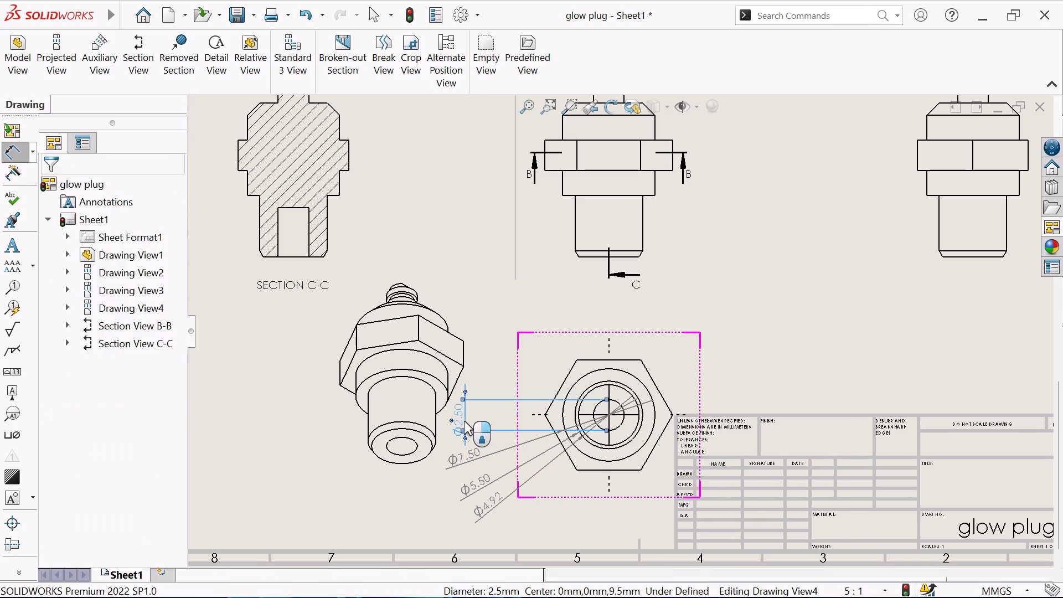
Dimension the hexagon's width across its opposite corners in the end view, placing the value above that view.
{"action": "left_click", "coordinate": [544, 415]}
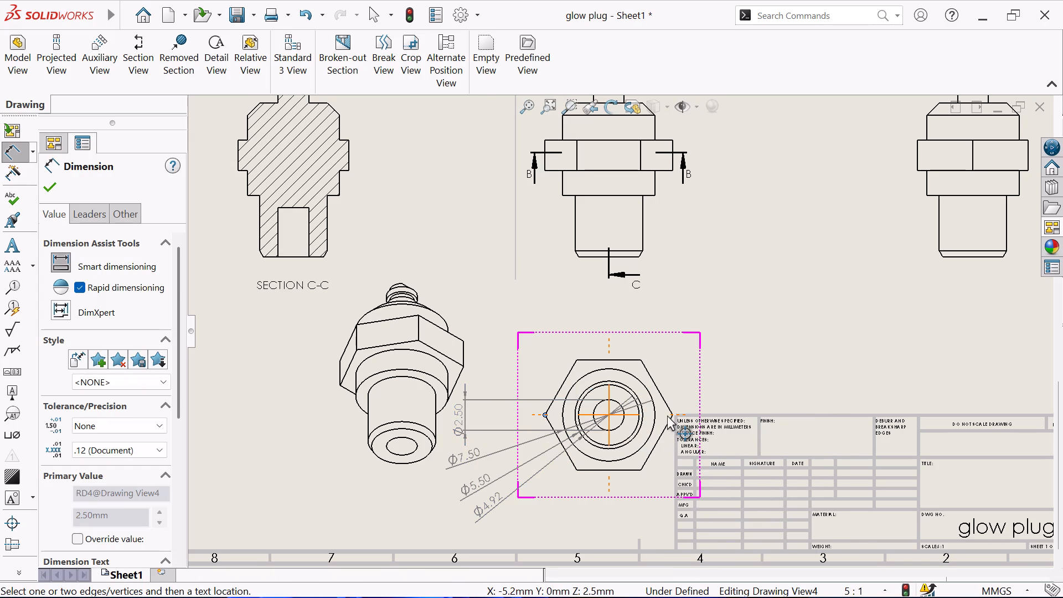
{"action": "left_click", "coordinate": [673, 415]}
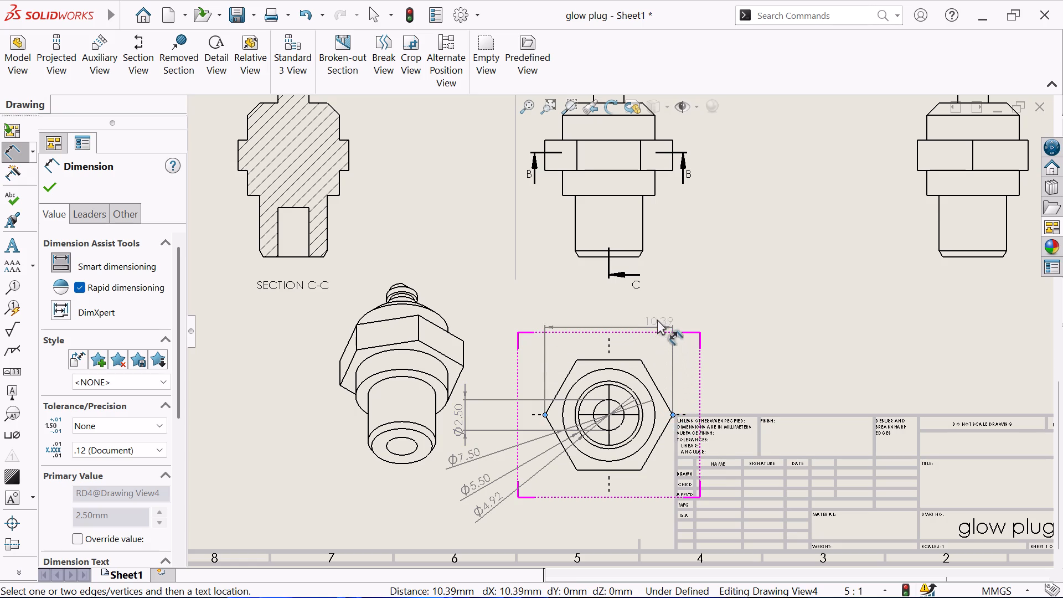
{"action": "left_click", "coordinate": [616, 311]}
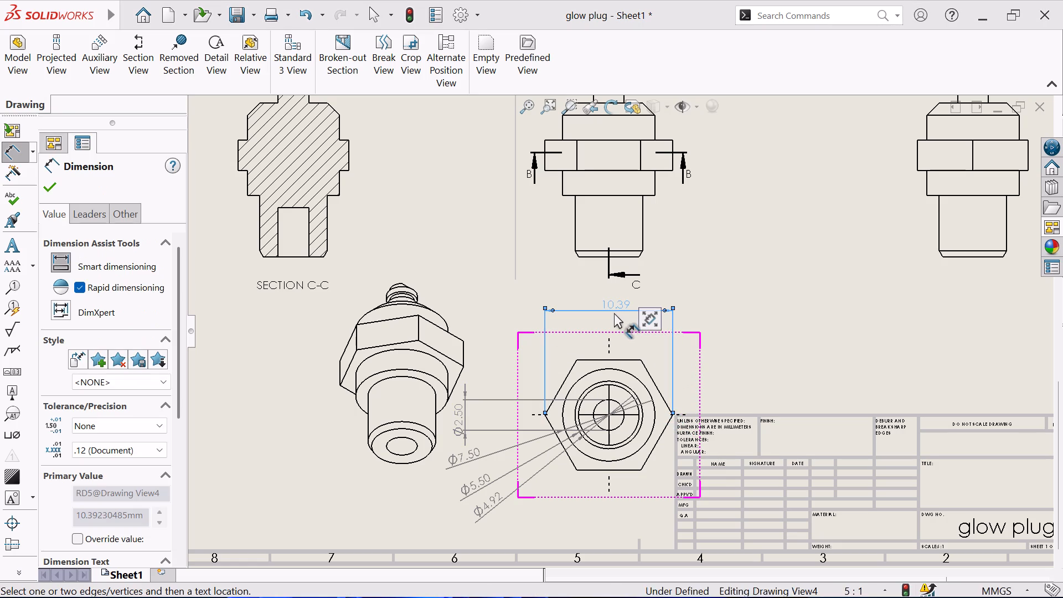
{"action": "scroll", "coordinate": [615, 223], "scroll_direction": "up", "scroll_amount": 2}
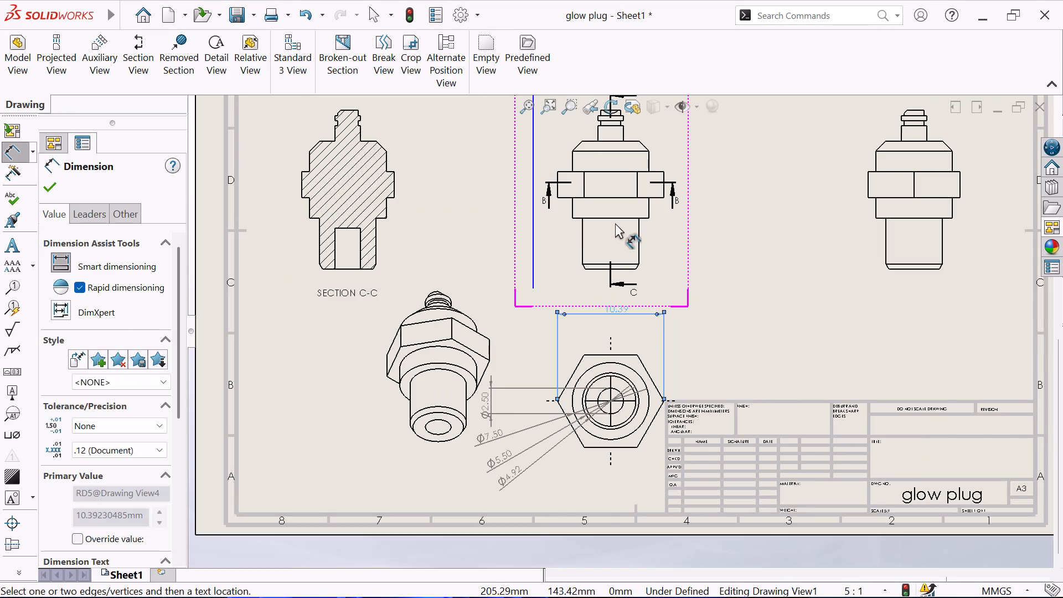
{"action": "scroll", "coordinate": [638, 192], "scroll_direction": "up", "scroll_amount": 1}
{"action": "scroll", "coordinate": [640, 191], "scroll_direction": "down", "scroll_amount": 4}
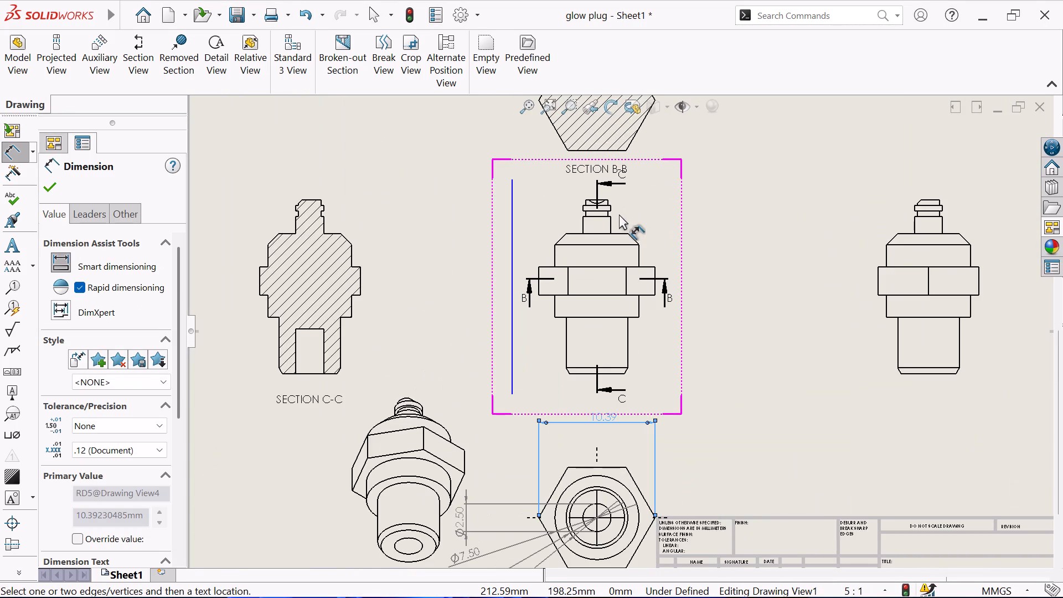
{"action": "scroll", "coordinate": [619, 214], "scroll_direction": "down", "scroll_amount": 2}
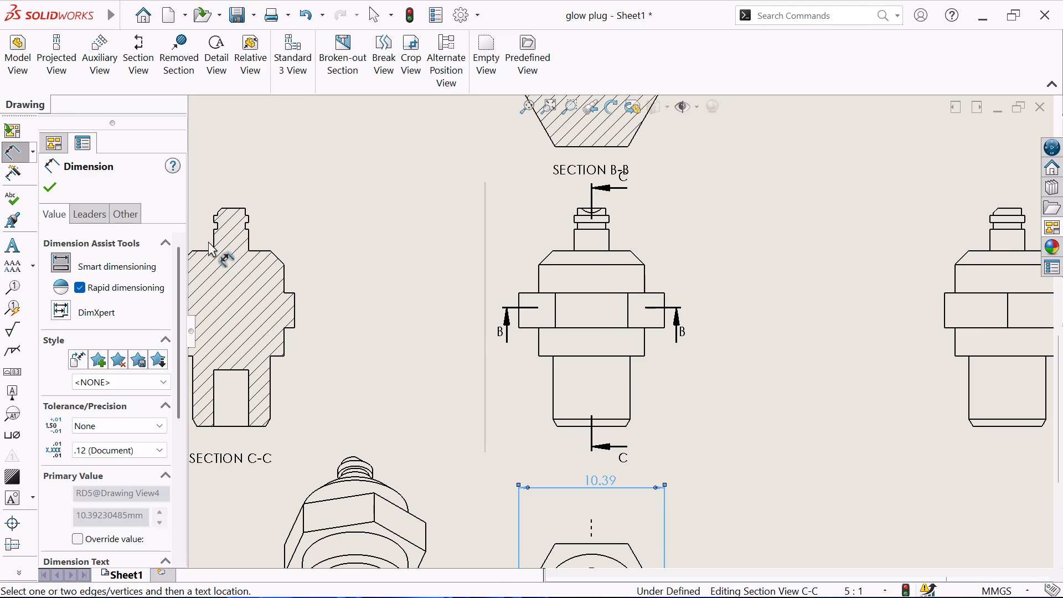
{"action": "left_click", "coordinate": [51, 187]}
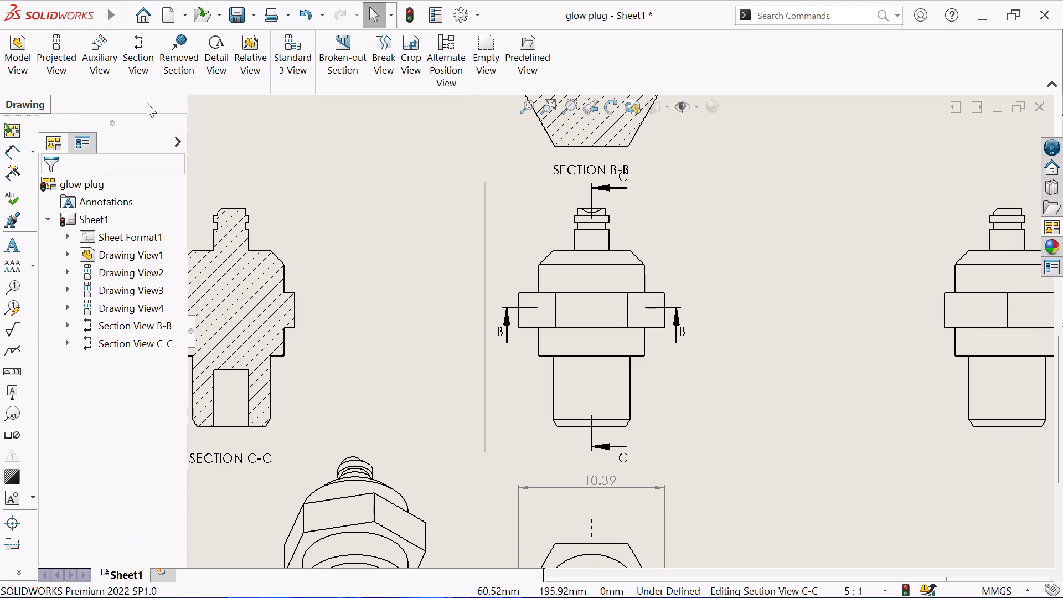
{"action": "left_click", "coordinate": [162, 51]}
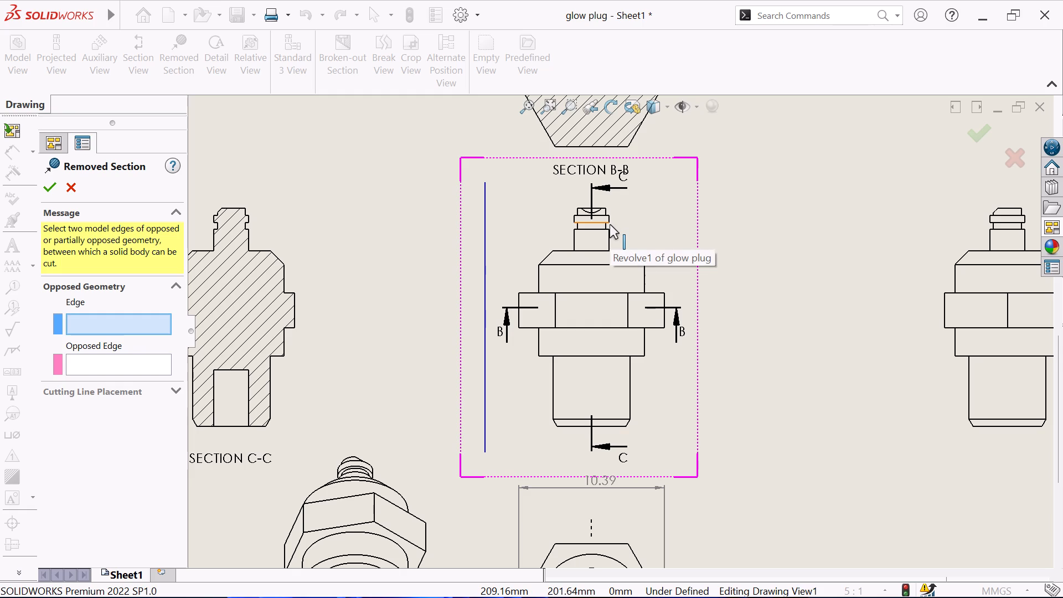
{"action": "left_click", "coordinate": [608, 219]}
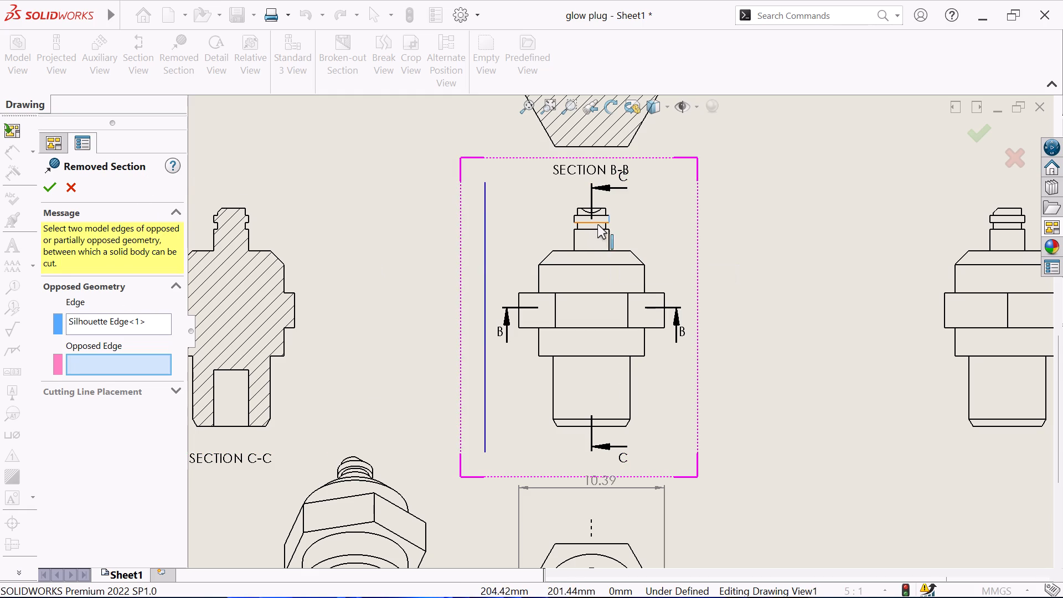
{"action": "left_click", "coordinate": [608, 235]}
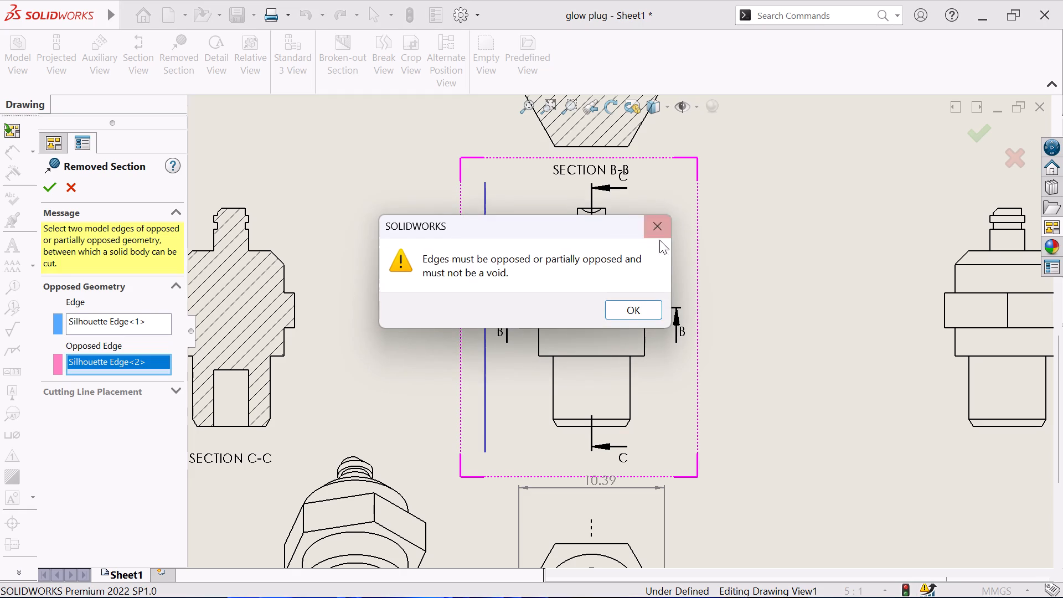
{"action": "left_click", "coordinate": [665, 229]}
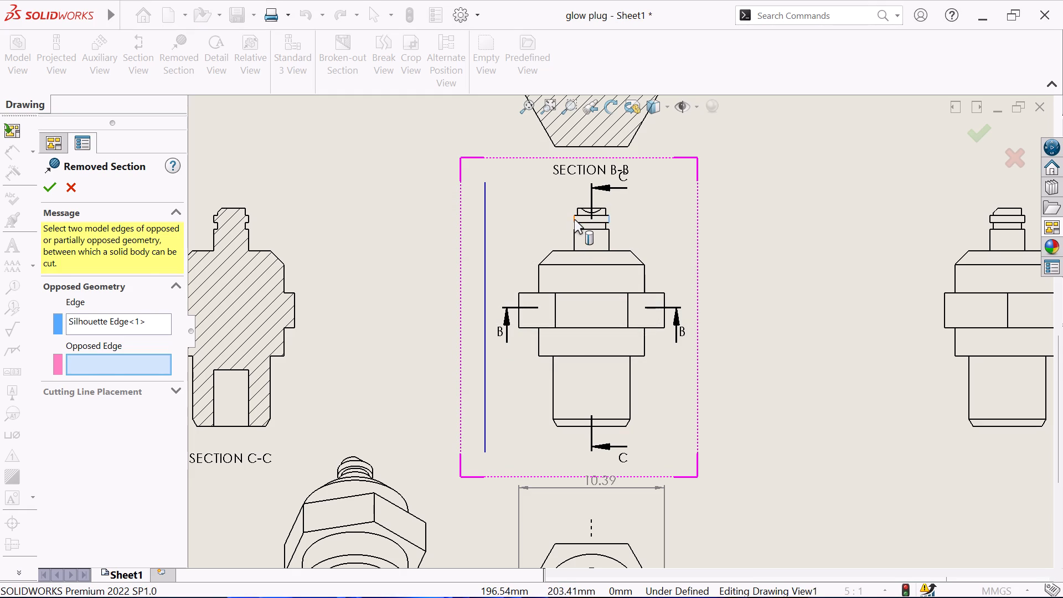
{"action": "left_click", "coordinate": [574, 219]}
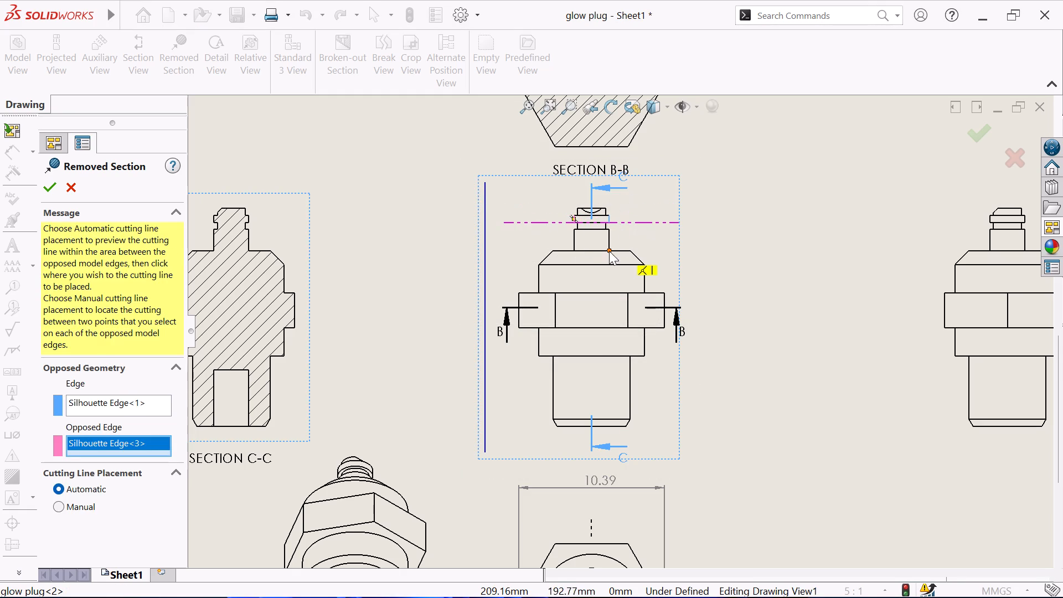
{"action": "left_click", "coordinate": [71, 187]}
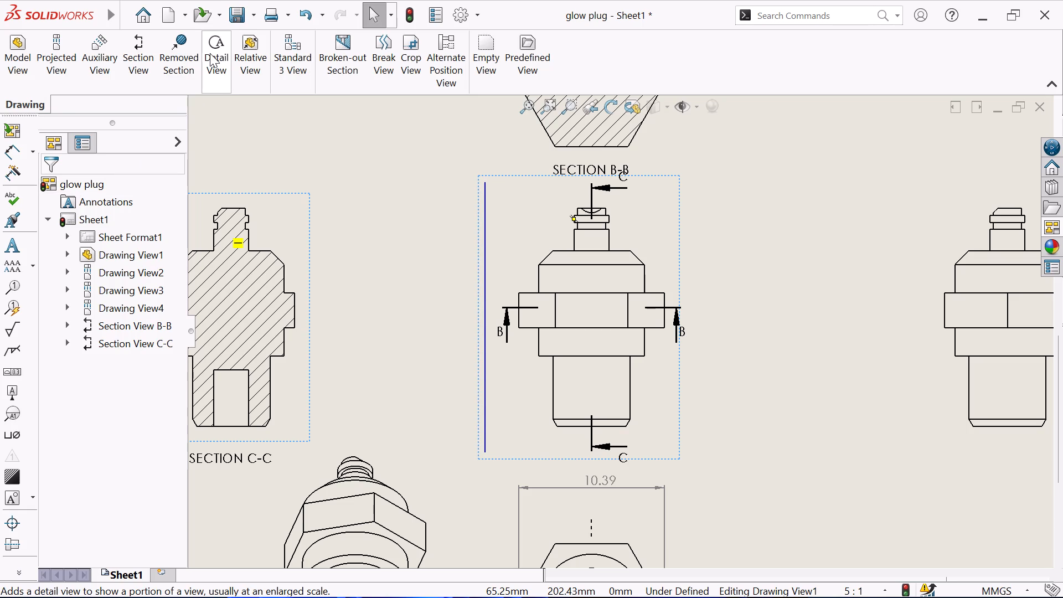
Create a detail view from a circle of about 1.65 mm radius around the tip's right-hand groove in the main view, placed between the main and side views.
{"action": "left_click", "coordinate": [210, 53]}
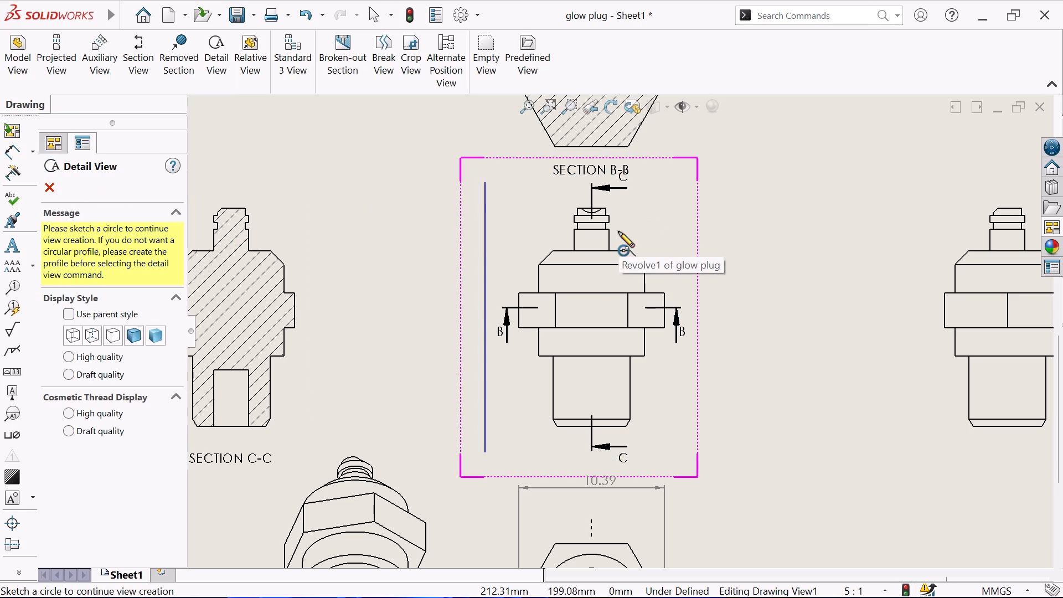
{"action": "left_click", "coordinate": [610, 223]}
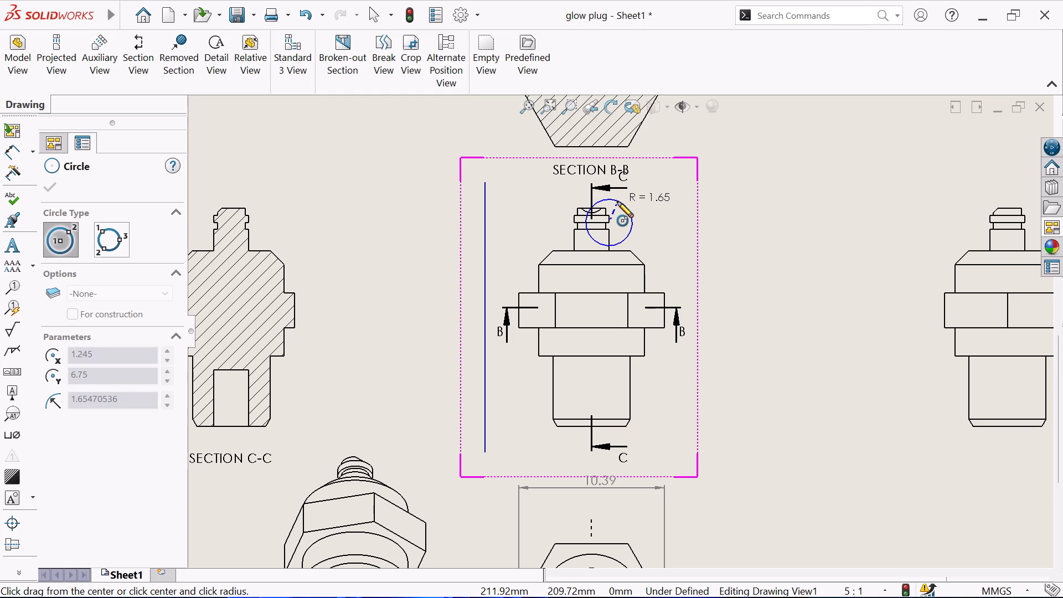
{"action": "left_click", "coordinate": [617, 202]}
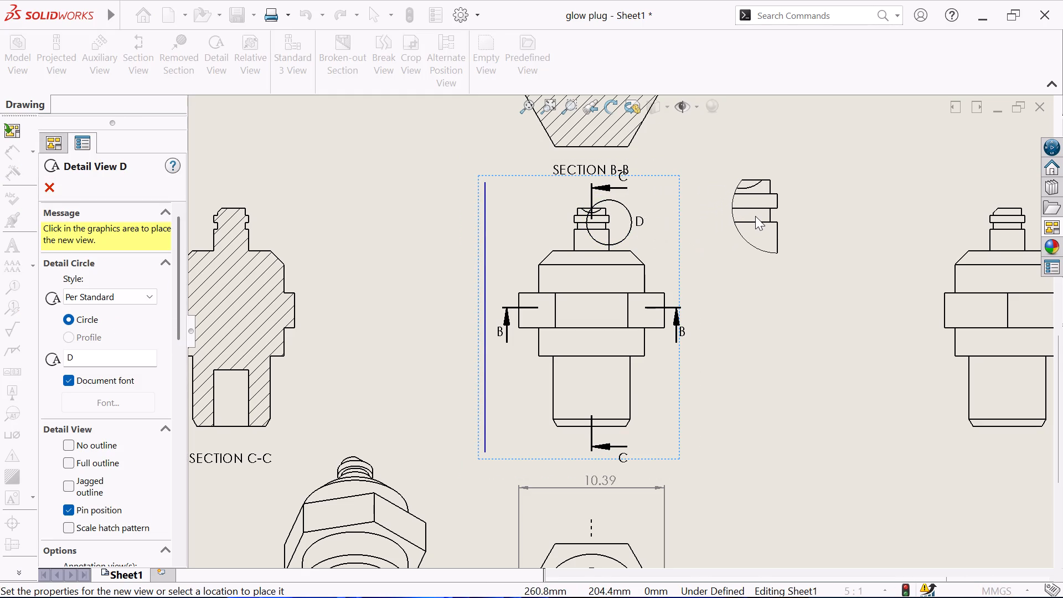
{"action": "left_click", "coordinate": [755, 216]}
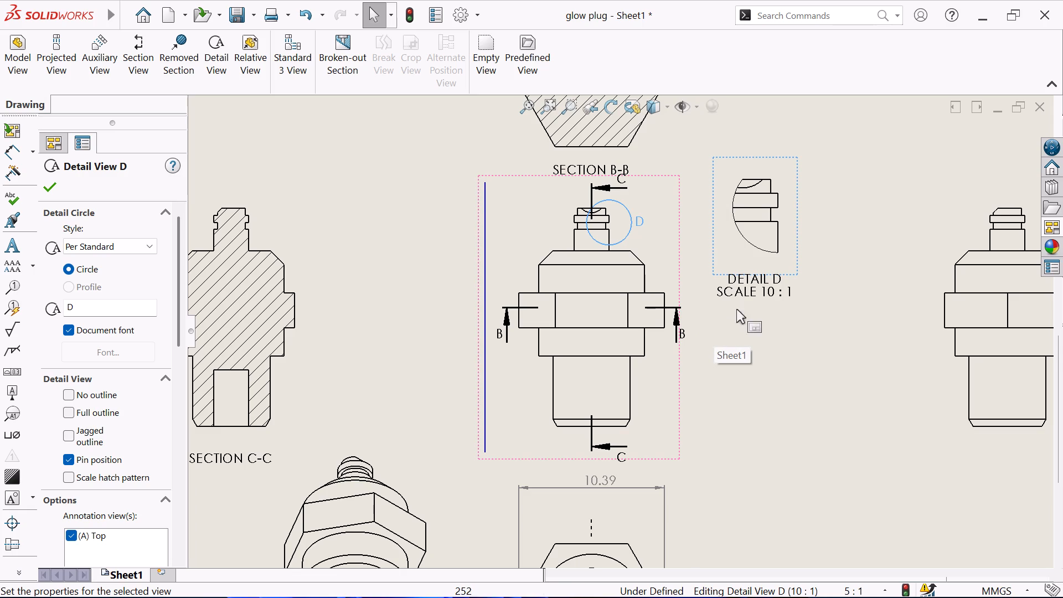
Replace the detail view's caption with "section : H".
{"action": "double_click", "coordinate": [752, 291]}
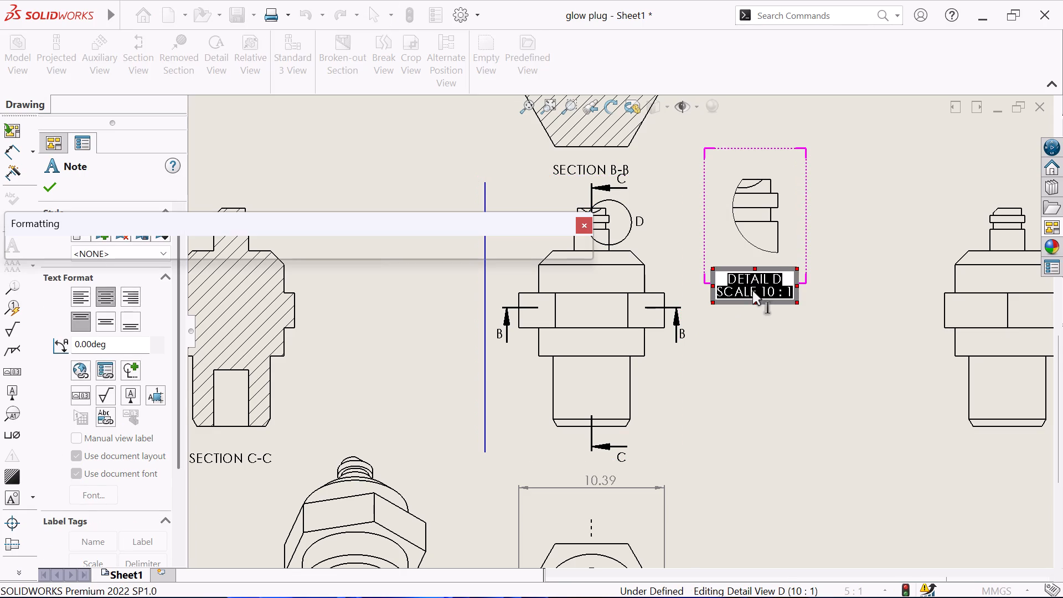
{"action": "type", "text": "secr"}
{"action": "key", "text": "BackSpace"}
{"action": "type", "text": "to"}
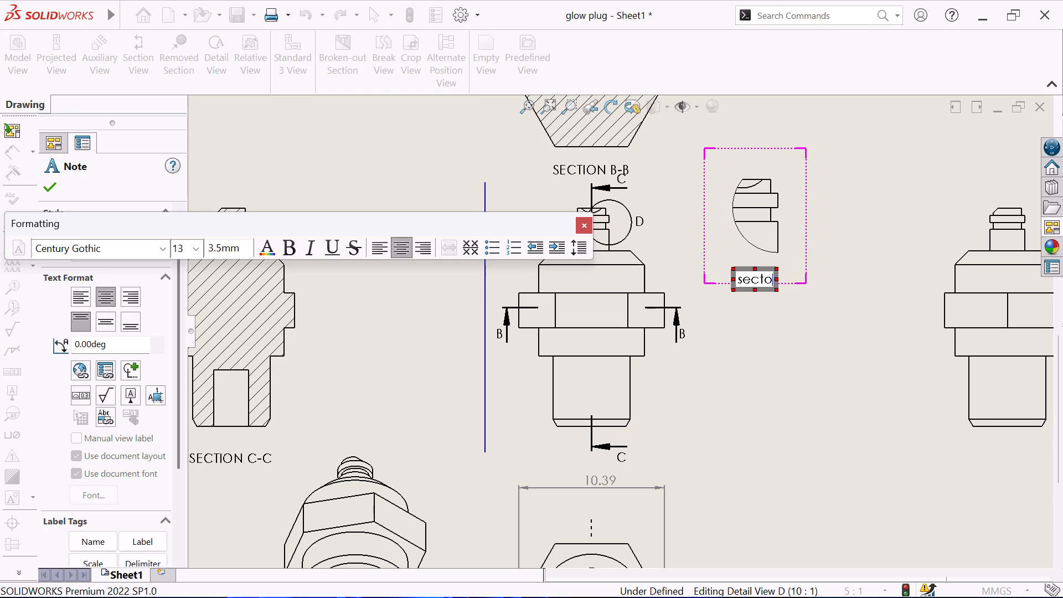
{"action": "key", "text": "BackSpace"}
{"action": "type", "text": "ion"}
{"action": "key", "text": "space"}
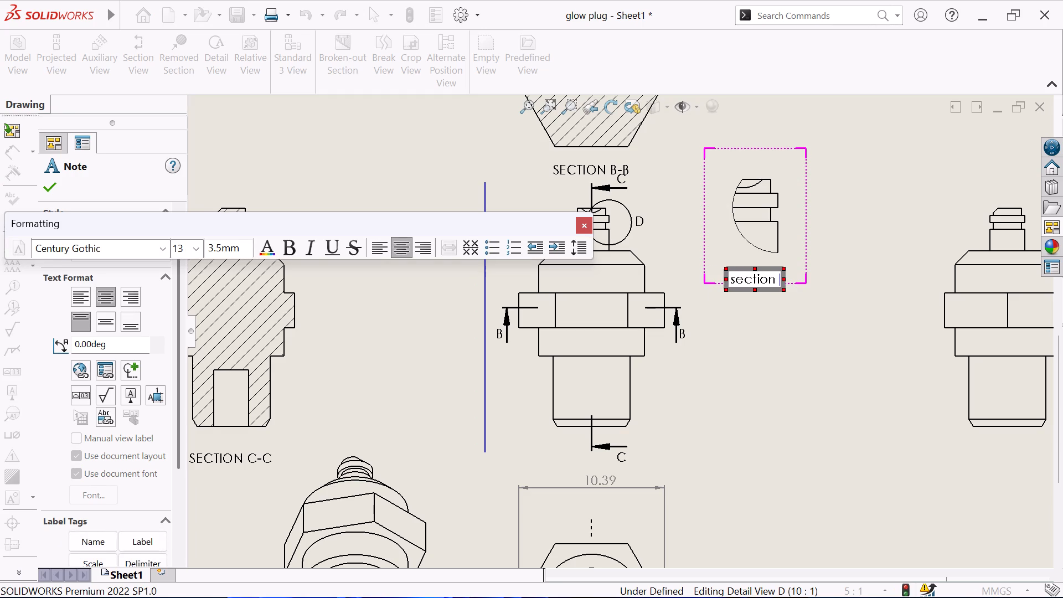
{"action": "key", "text": "shift+colon"}
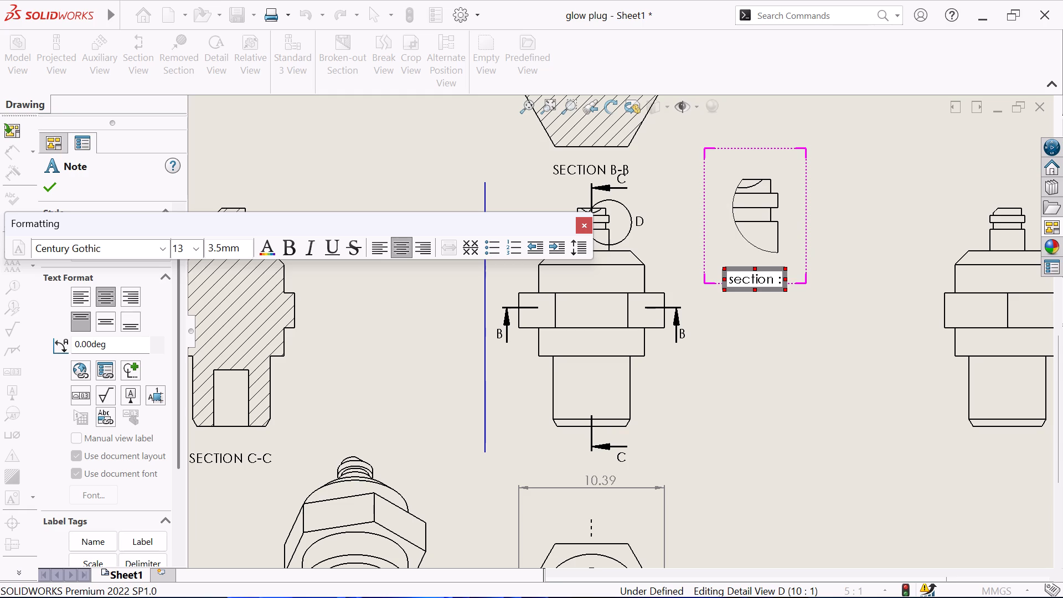
{"action": "key", "text": "space"}
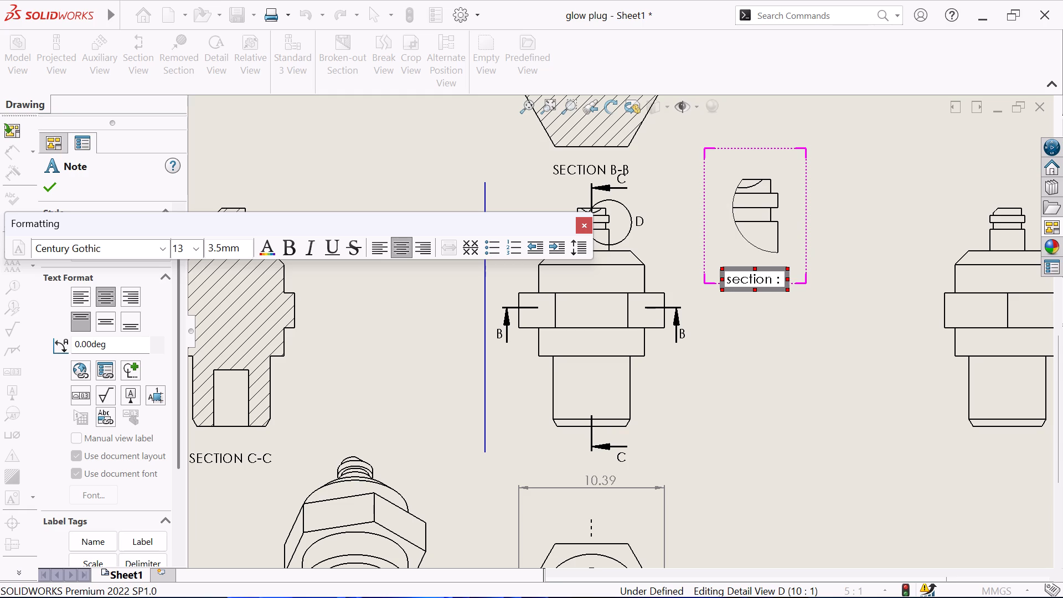
{"action": "key", "text": "h"}
{"action": "key", "text": "BackSpace"}
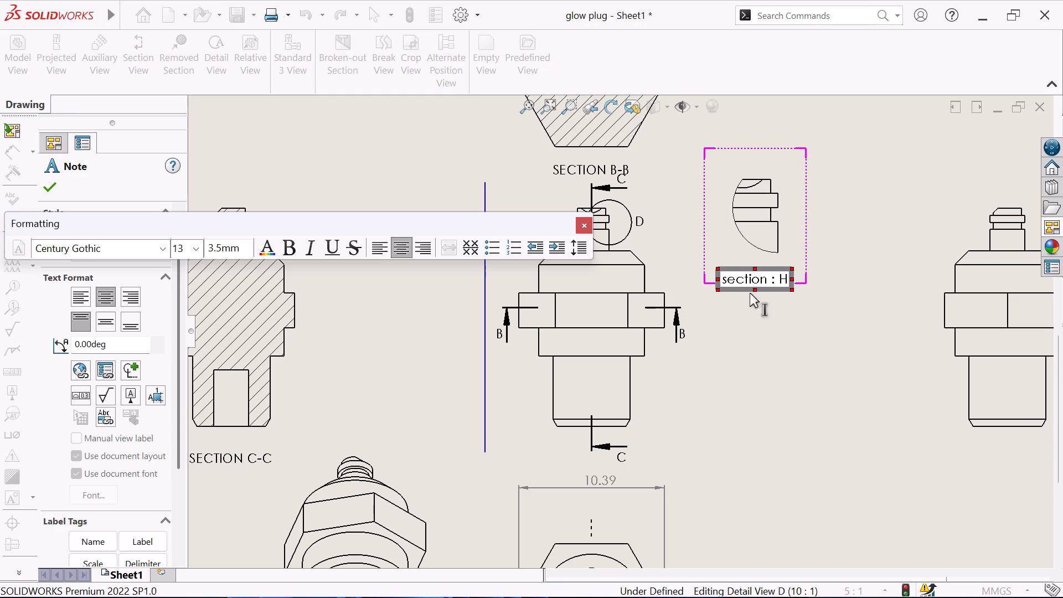
{"action": "left_click", "coordinate": [763, 365]}
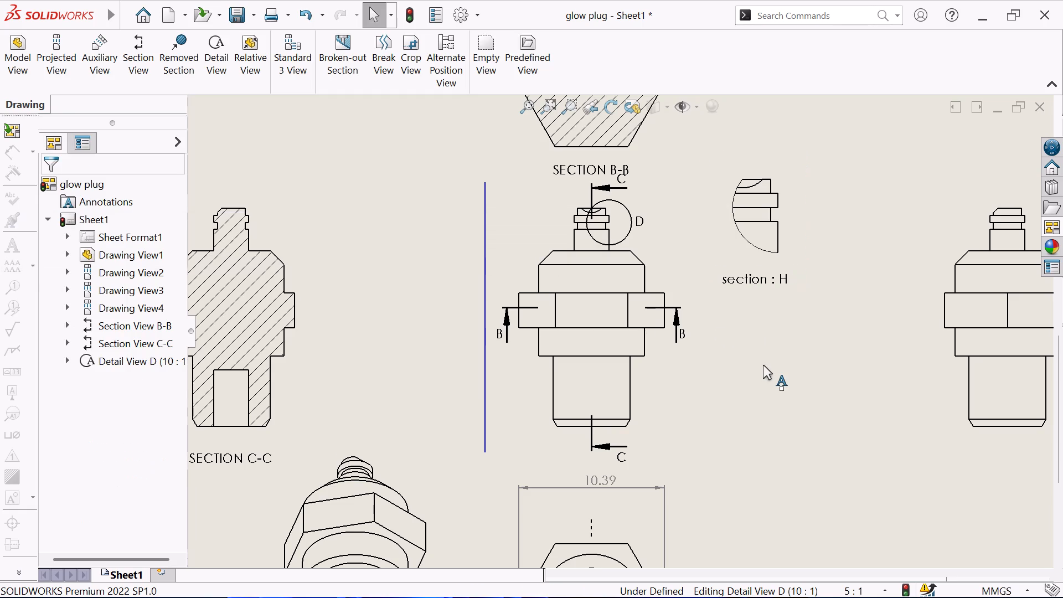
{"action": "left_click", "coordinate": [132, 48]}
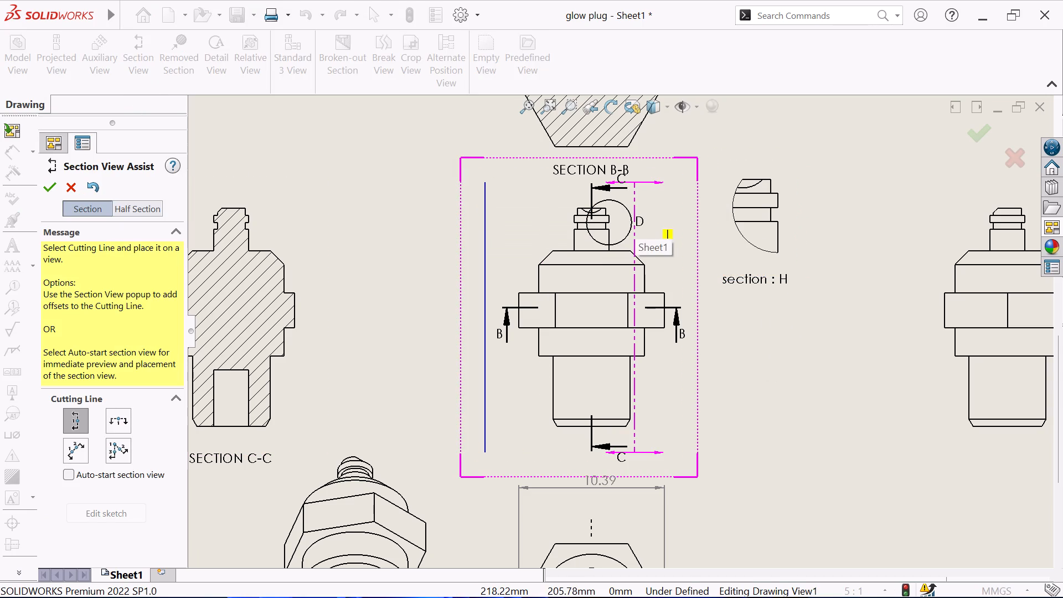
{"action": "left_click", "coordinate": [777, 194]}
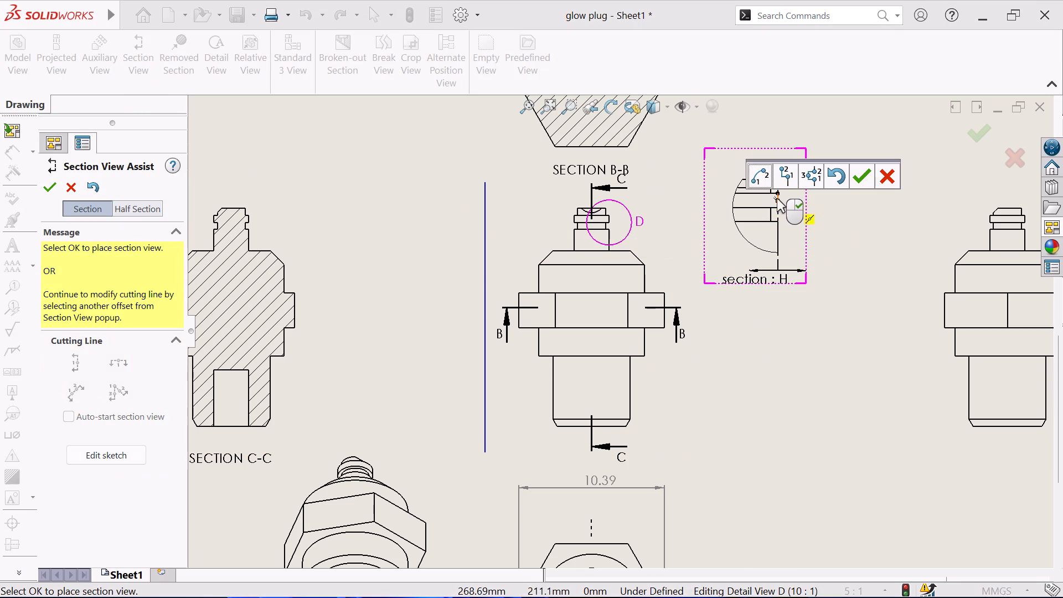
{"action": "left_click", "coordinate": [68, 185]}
Dimension the tip collar's height, its radial step and the groove width in the detail view, placing values to the right and above.
{"action": "left_click", "coordinate": [7, 151]}
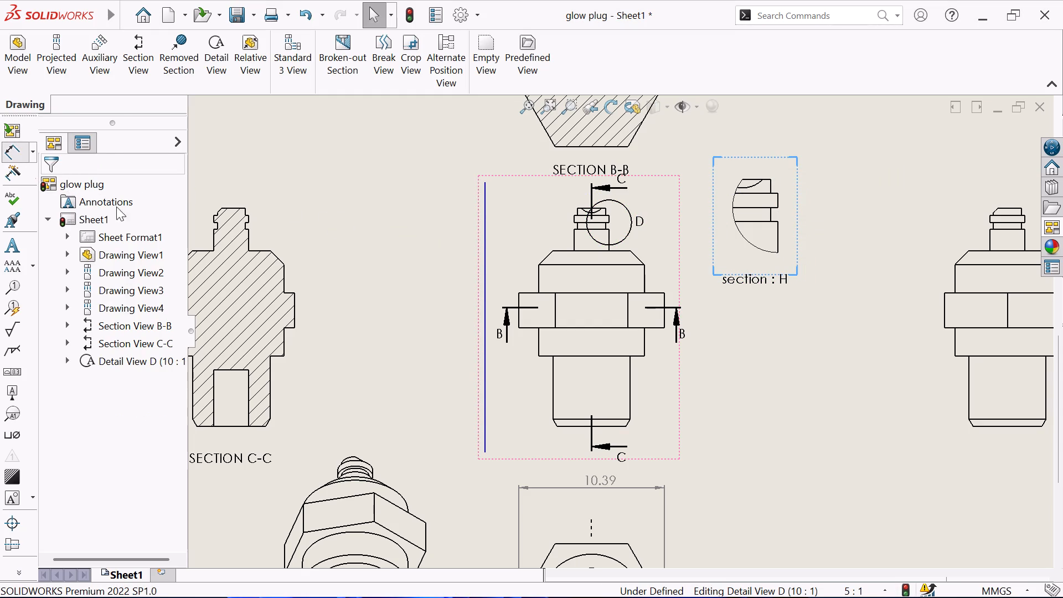
{"action": "left_click", "coordinate": [779, 199]}
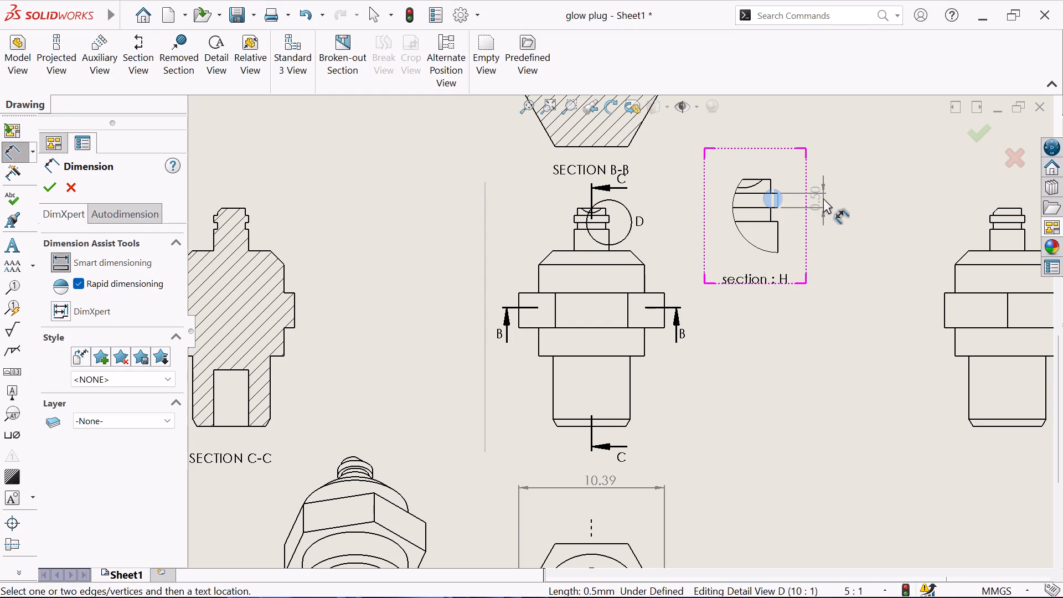
{"action": "left_click", "coordinate": [824, 198]}
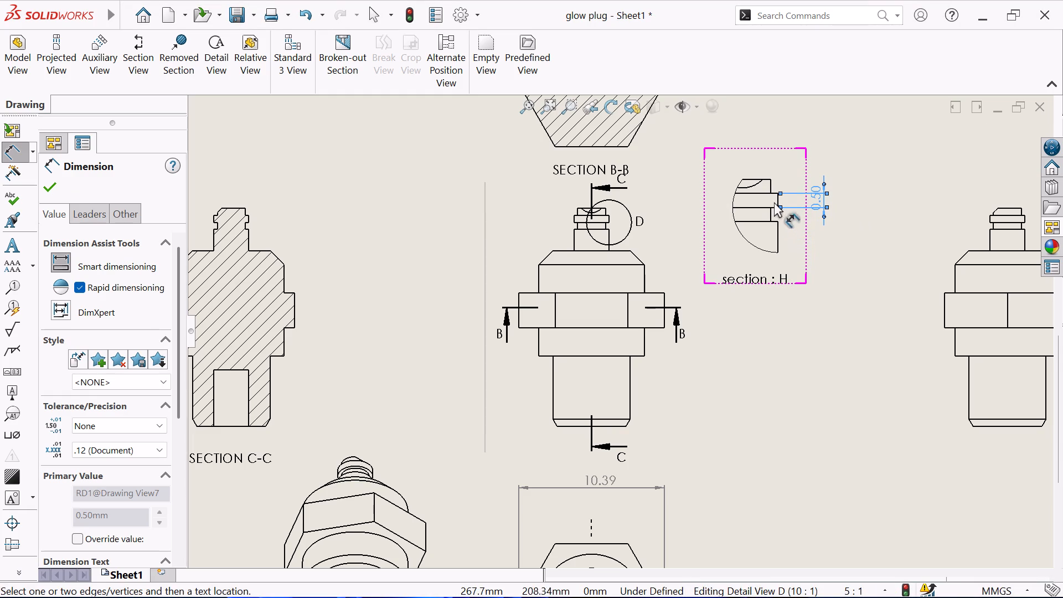
{"action": "left_click", "coordinate": [771, 193]}
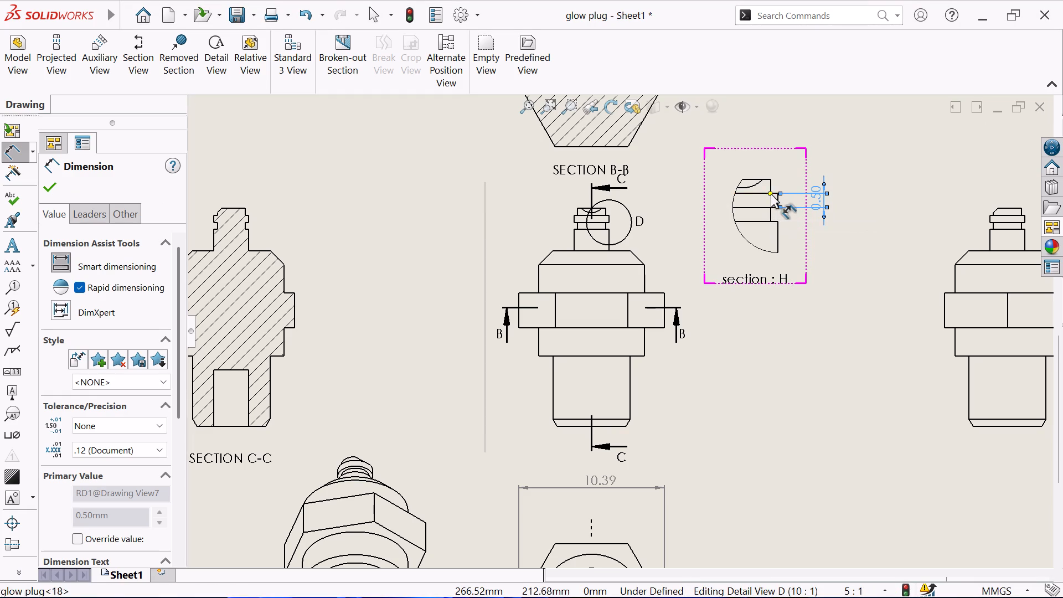
{"action": "left_click", "coordinate": [779, 193]}
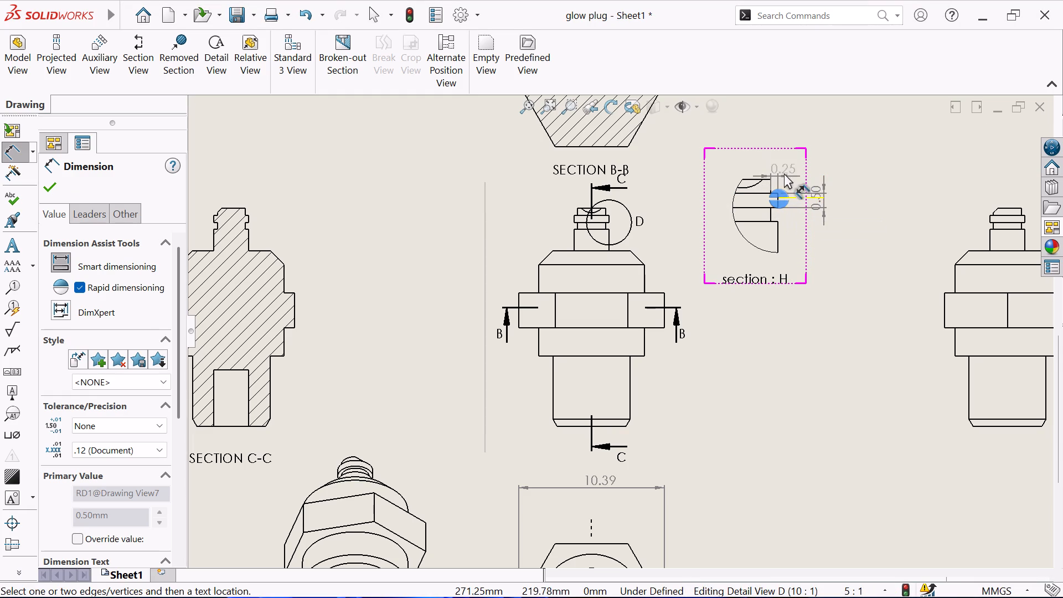
{"action": "left_click", "coordinate": [783, 155]}
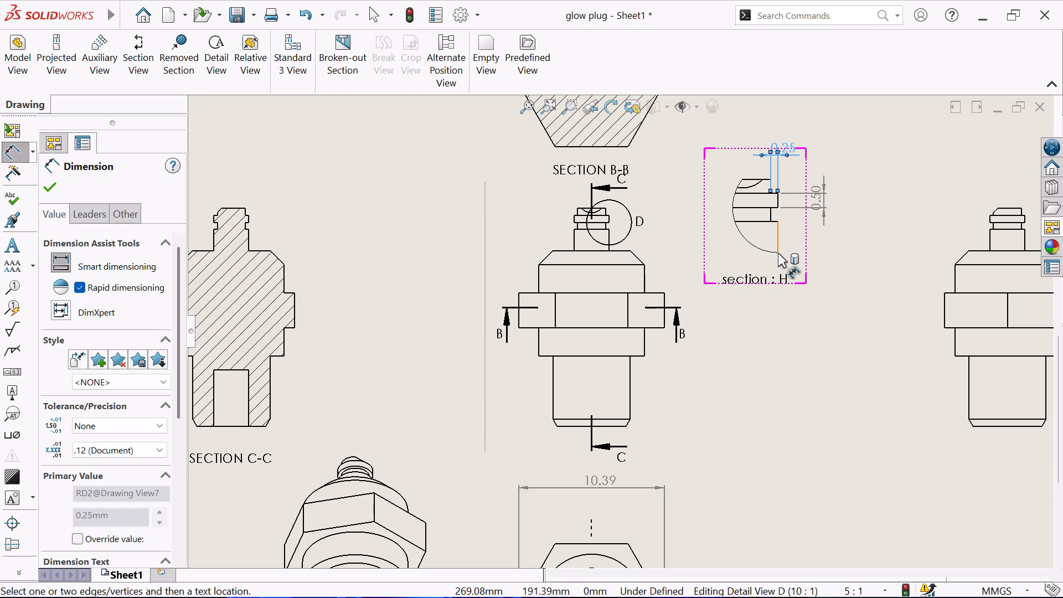
{"action": "left_click", "coordinate": [776, 208]}
{"action": "left_click", "coordinate": [777, 221]}
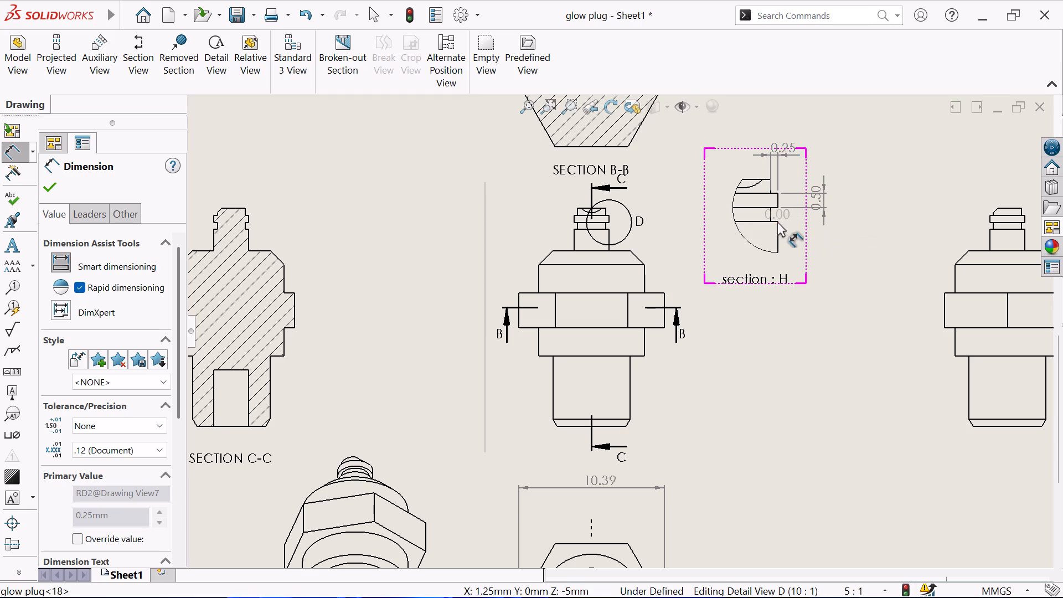
{"action": "left_click", "coordinate": [839, 216]}
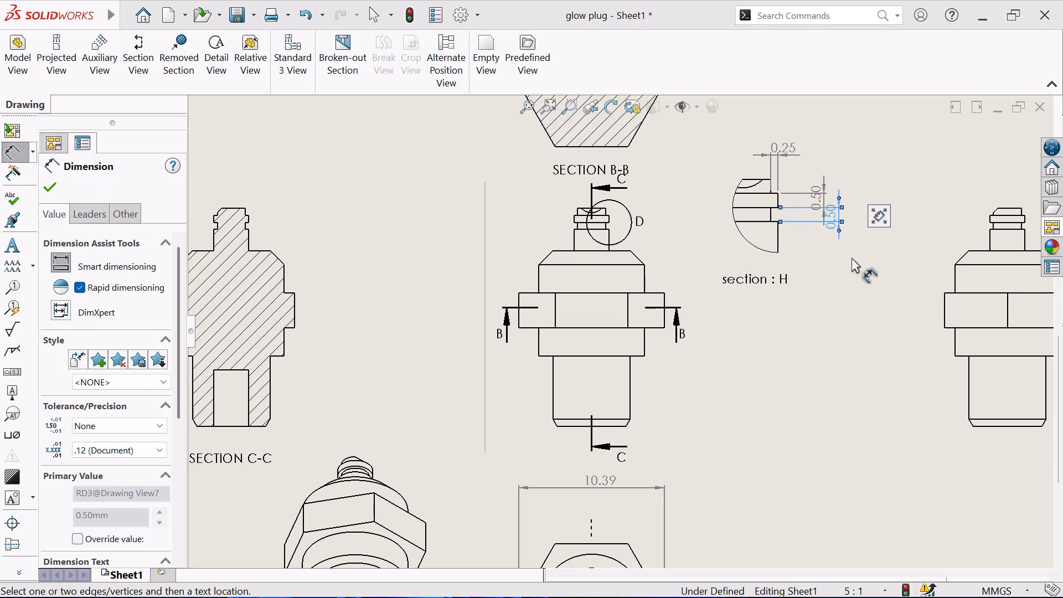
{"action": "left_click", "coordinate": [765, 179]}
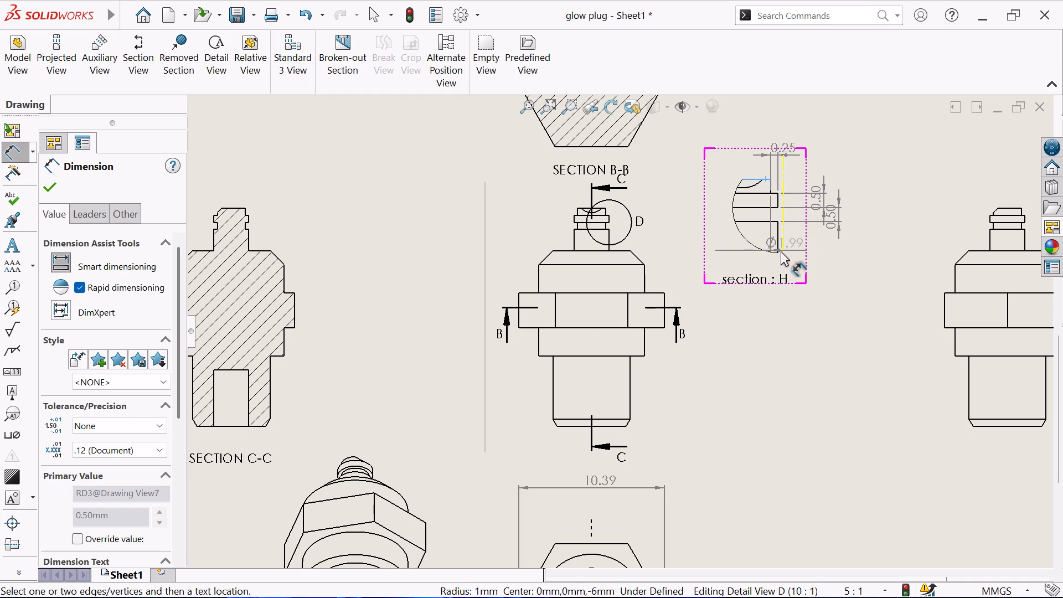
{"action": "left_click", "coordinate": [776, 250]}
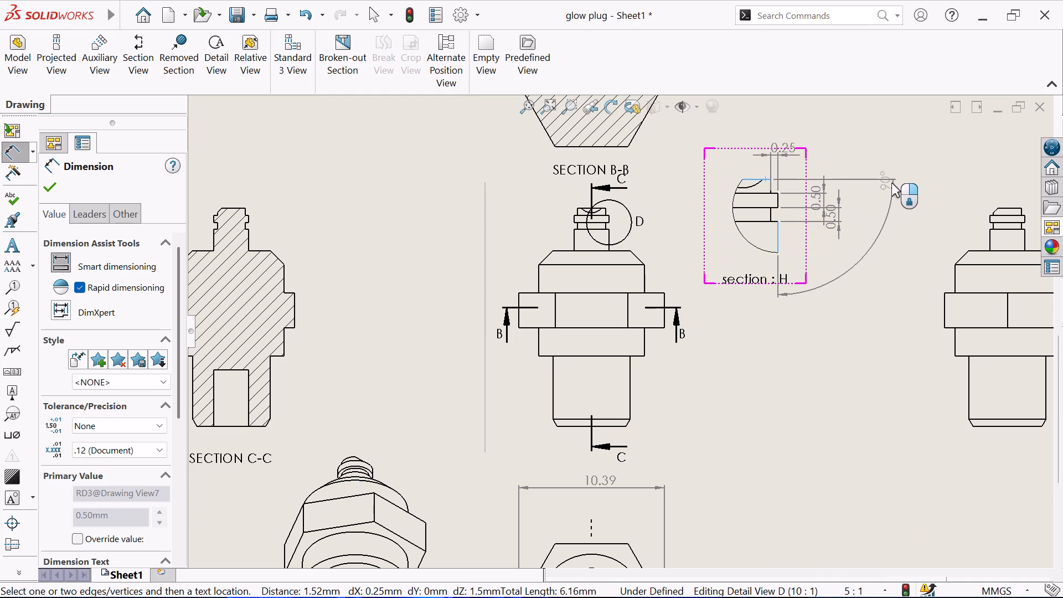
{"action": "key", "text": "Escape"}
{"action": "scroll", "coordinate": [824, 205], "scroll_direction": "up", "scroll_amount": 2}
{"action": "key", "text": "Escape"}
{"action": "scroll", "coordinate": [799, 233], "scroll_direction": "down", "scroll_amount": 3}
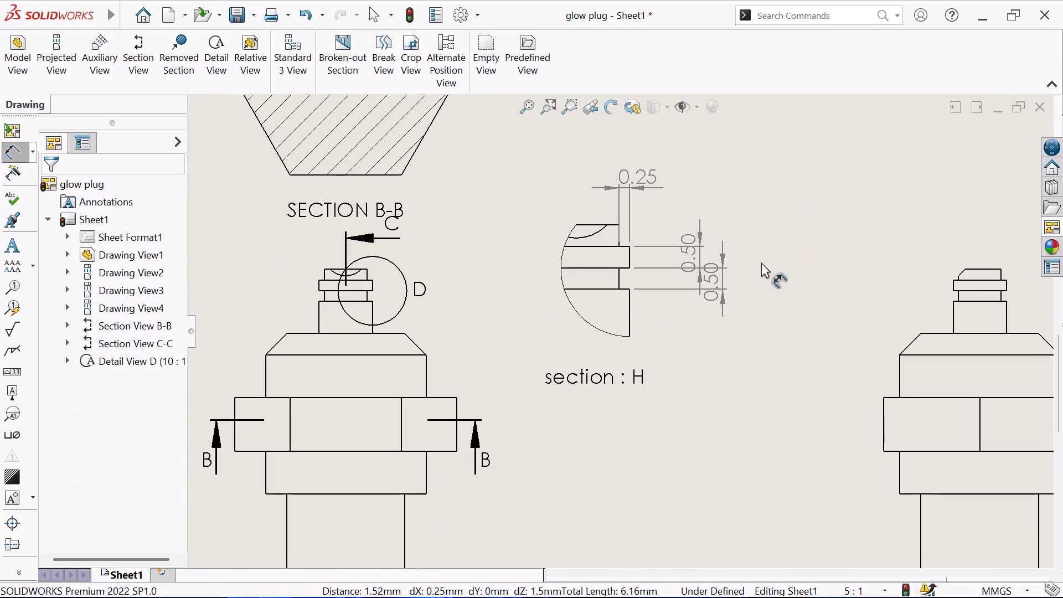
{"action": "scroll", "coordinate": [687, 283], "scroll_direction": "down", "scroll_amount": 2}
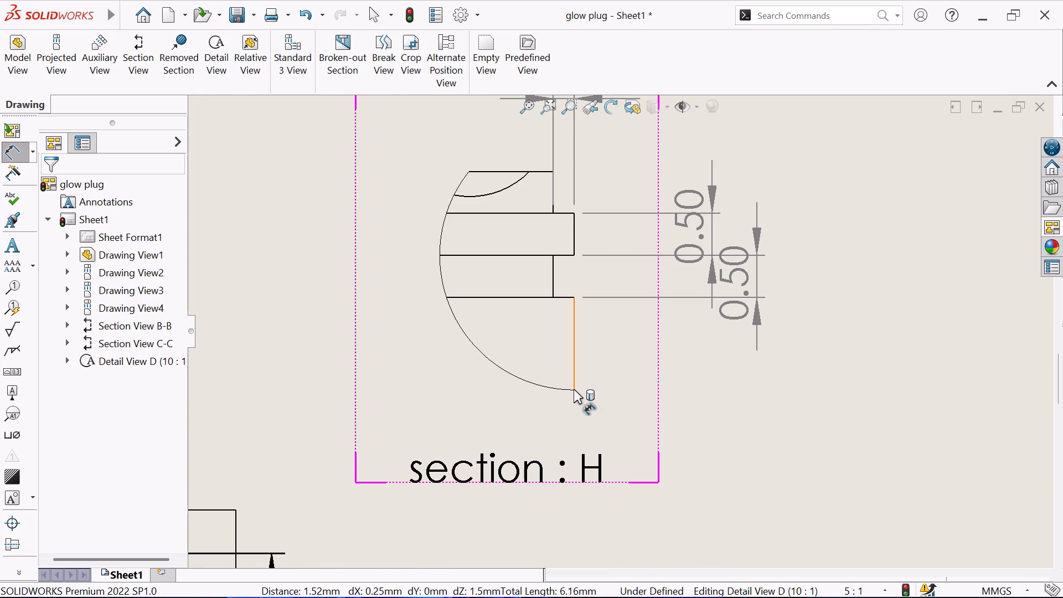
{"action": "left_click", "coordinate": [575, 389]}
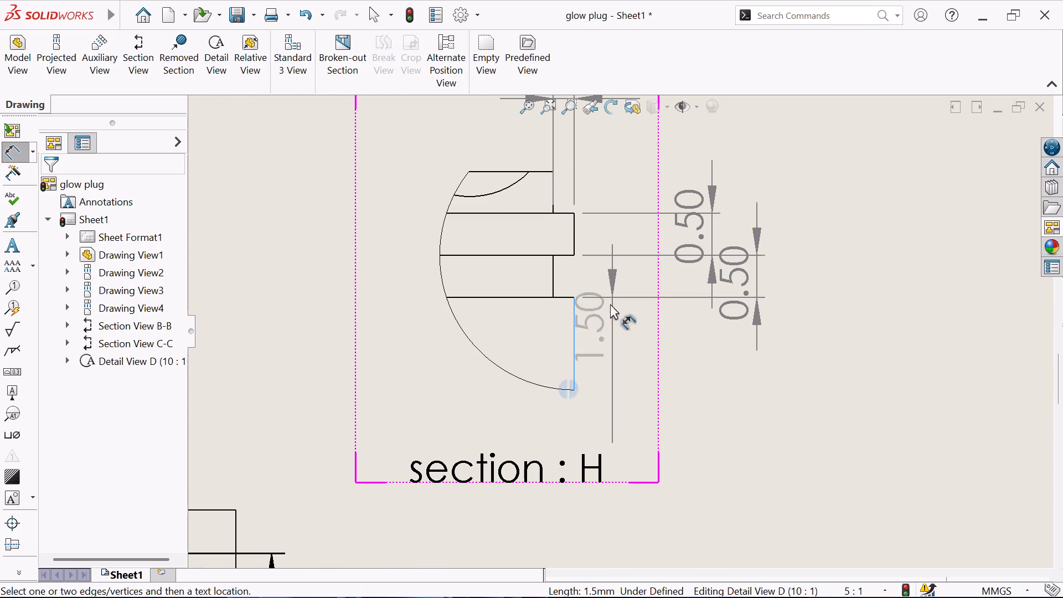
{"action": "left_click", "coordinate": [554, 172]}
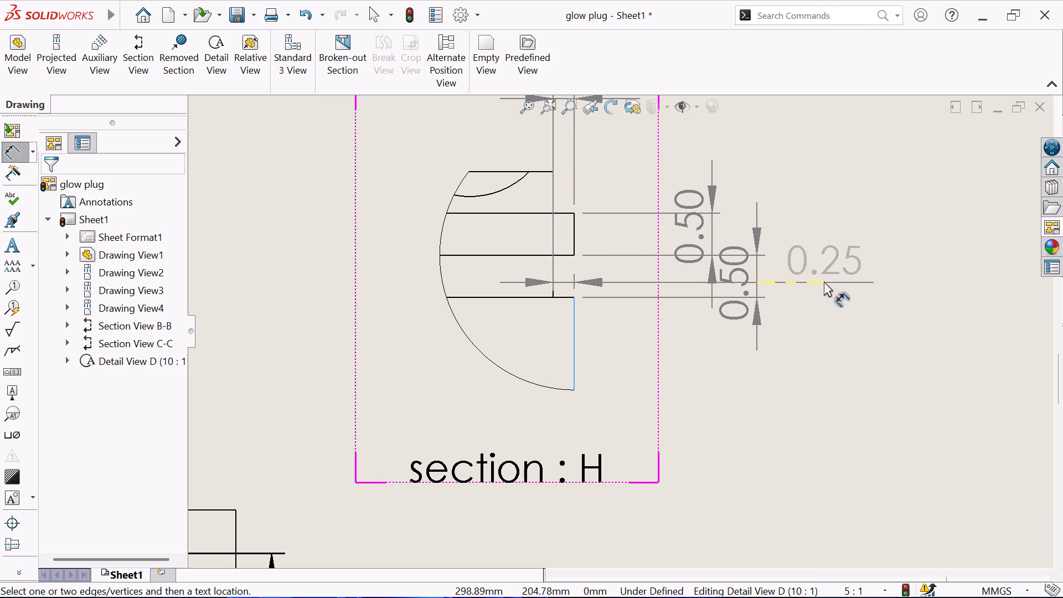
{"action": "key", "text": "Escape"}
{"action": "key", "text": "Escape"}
Save the drawing under the file name "glow plug DRAFTING".
{"action": "scroll", "coordinate": [623, 321], "scroll_direction": "up", "scroll_amount": 2}
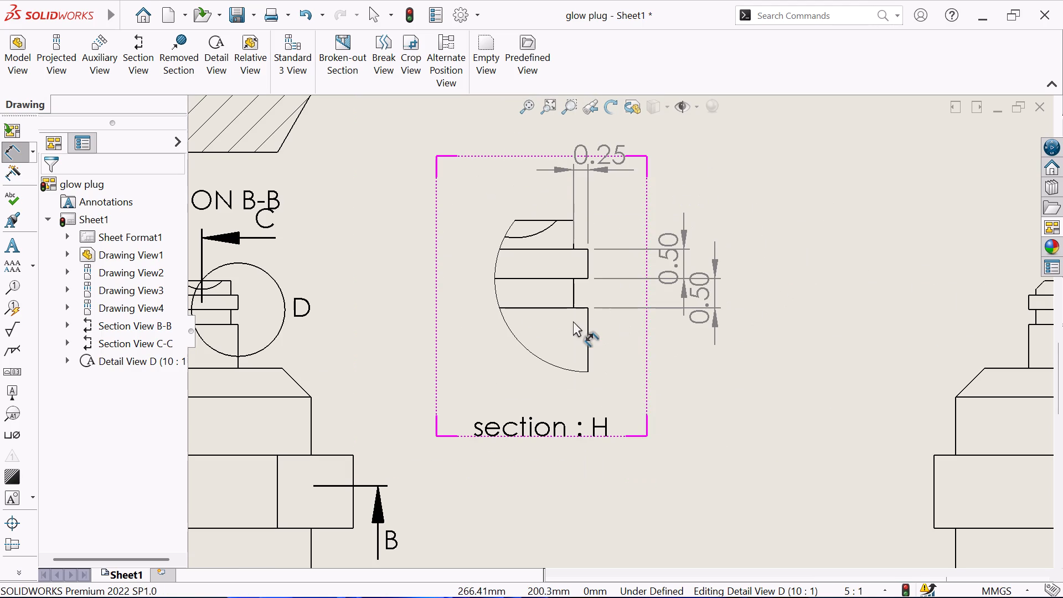
{"action": "scroll", "coordinate": [582, 335], "scroll_direction": "up", "scroll_amount": 6}
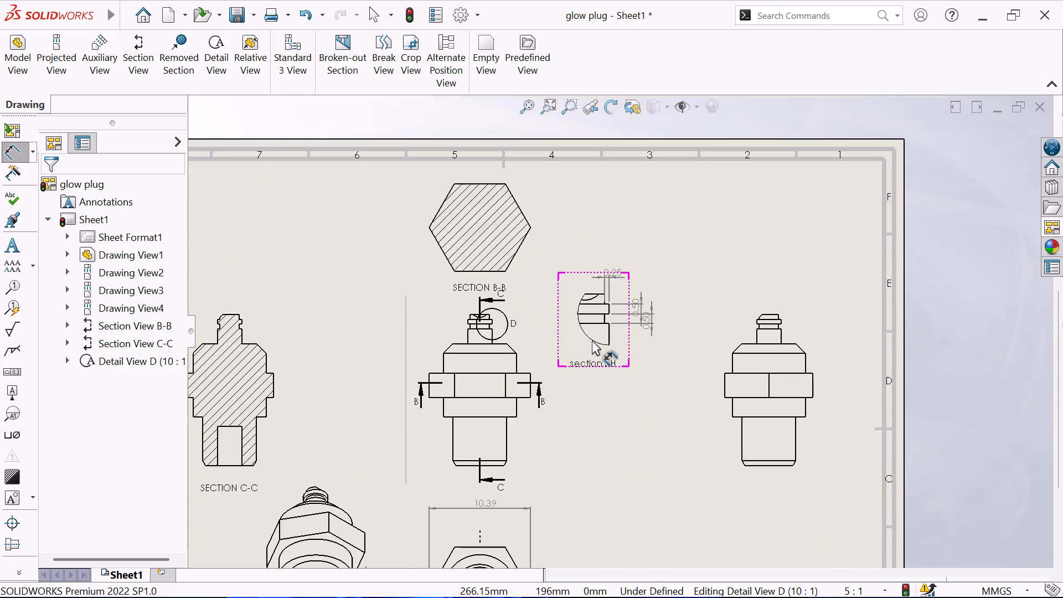
{"action": "scroll", "coordinate": [597, 347], "scroll_direction": "up", "scroll_amount": 4}
{"action": "scroll", "coordinate": [565, 442], "scroll_direction": "down", "scroll_amount": 2}
{"action": "scroll", "coordinate": [565, 442], "scroll_direction": "up", "scroll_amount": 3}
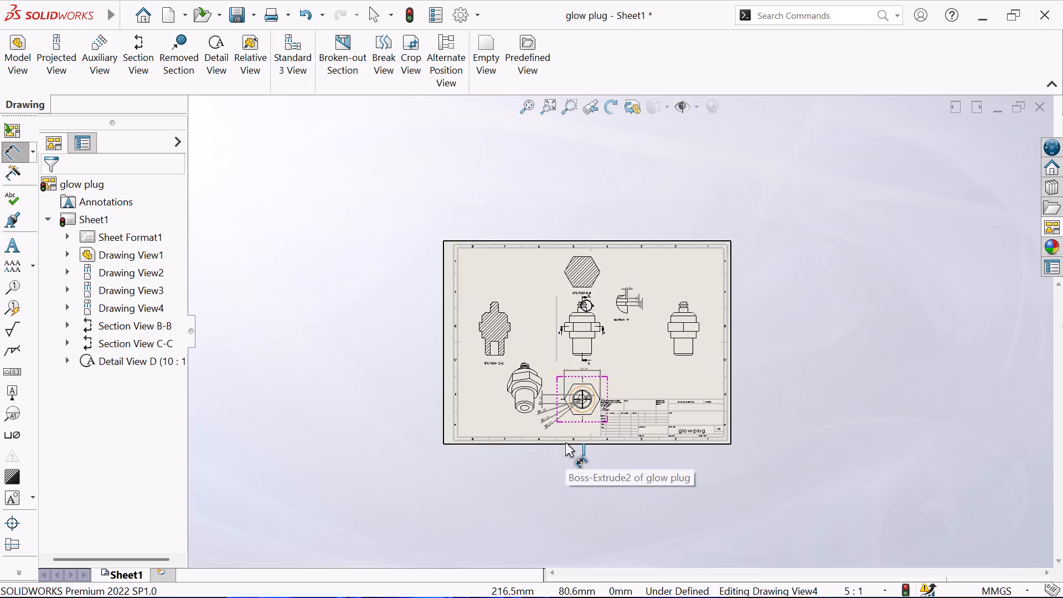
{"action": "scroll", "coordinate": [565, 442], "scroll_direction": "down", "scroll_amount": 2}
{"action": "key", "text": "ctrl+s"}
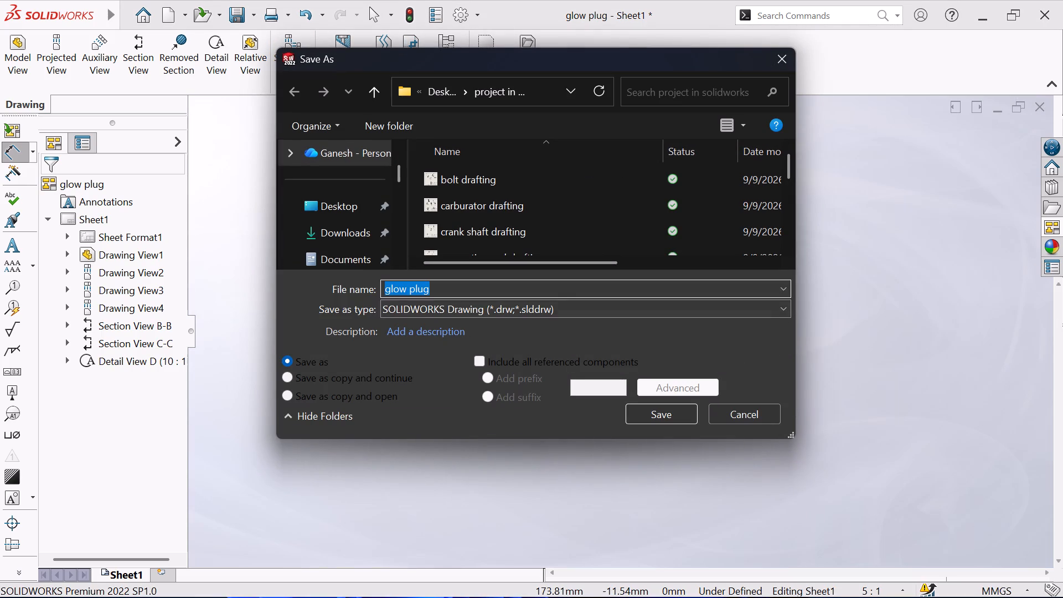
{"action": "left_click", "coordinate": [563, 288]}
{"action": "key", "text": "space"}
{"action": "type", "text": "DRAFTING"}
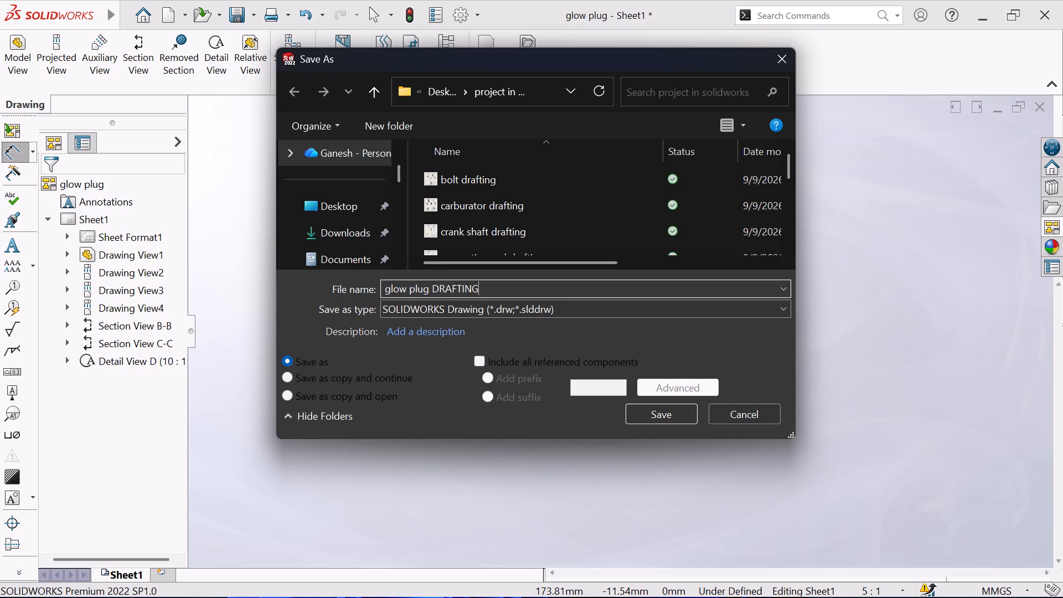
{"action": "key", "text": "Return"}
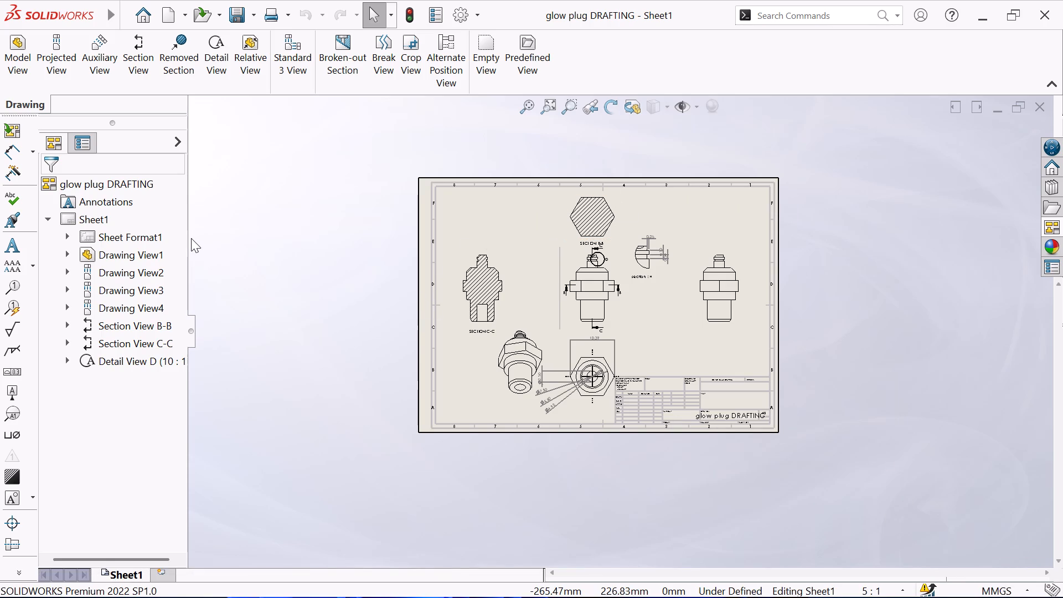
Dimension the hexagon's width across its horizontal flats in section view B-B, placing the value to the left of that view.
{"action": "left_click", "coordinate": [524, 106]}
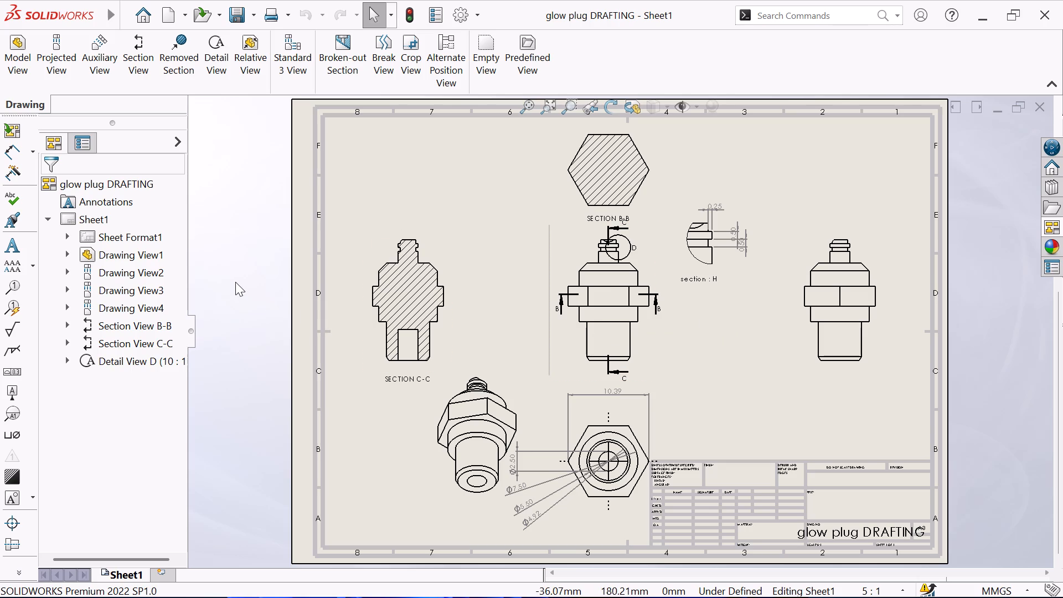
{"action": "left_click", "coordinate": [10, 145]}
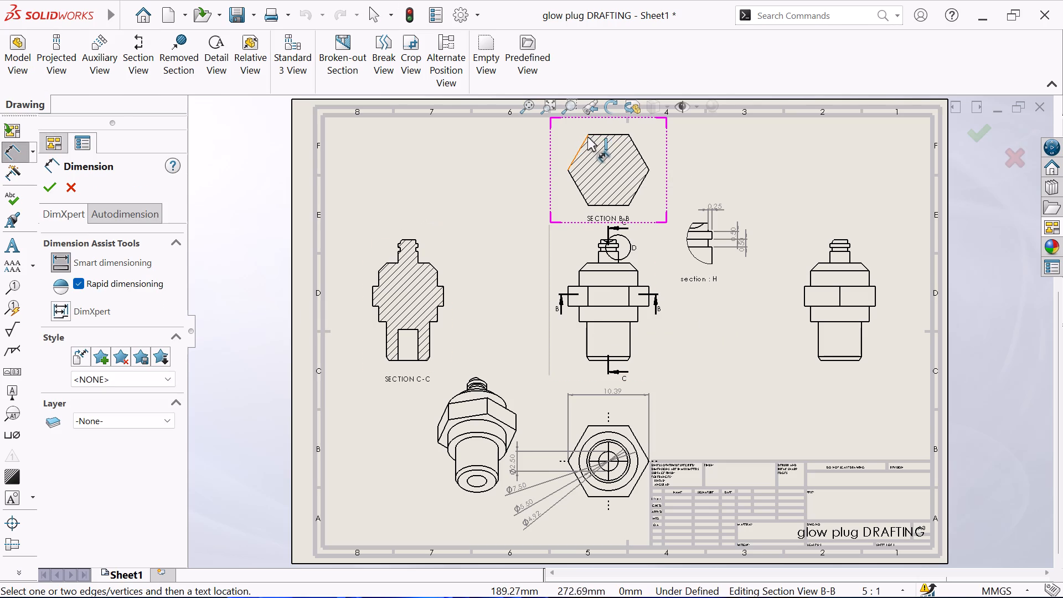
{"action": "left_click", "coordinate": [587, 134]}
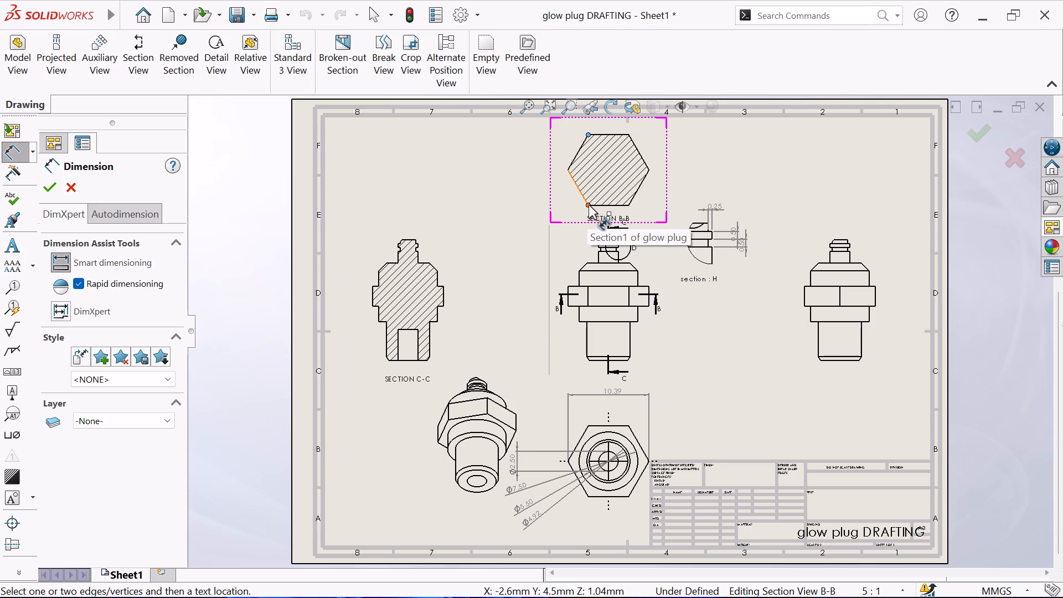
{"action": "left_click", "coordinate": [589, 205]}
{"action": "left_click", "coordinate": [508, 172]}
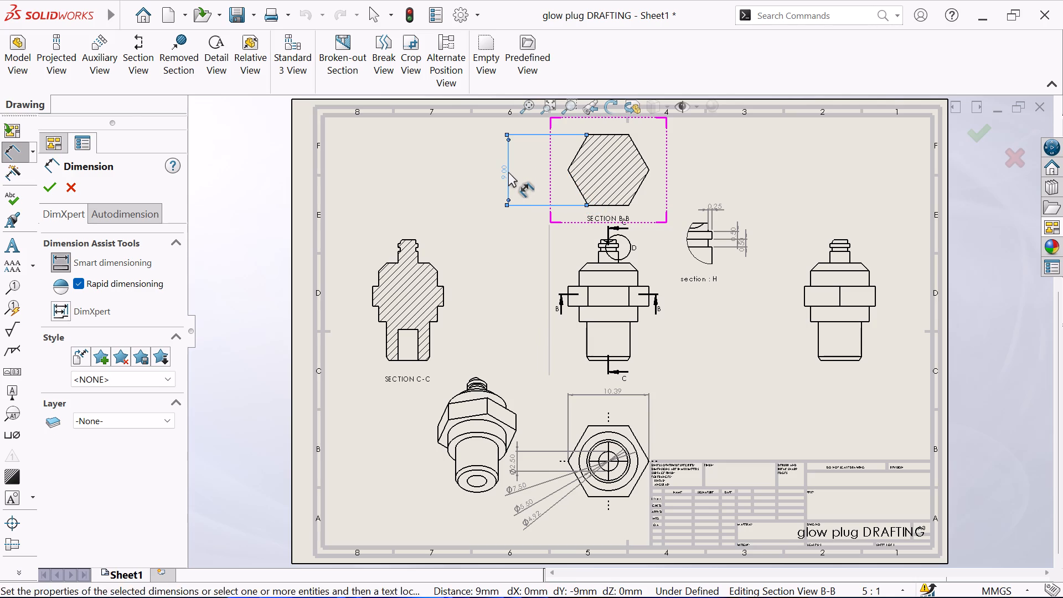
{"action": "left_click", "coordinate": [51, 184]}
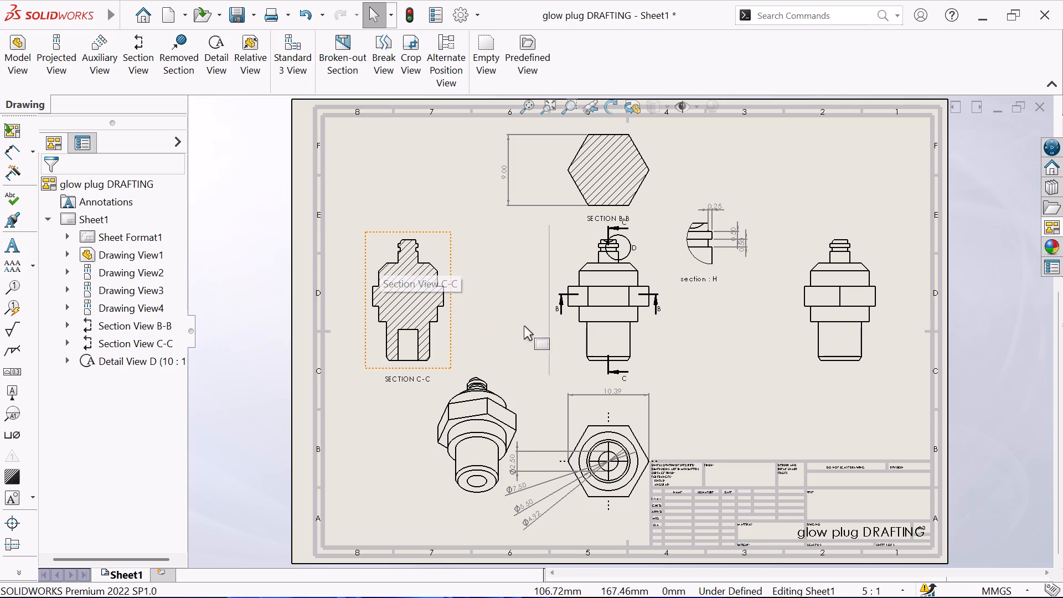
Dimension the sloped chamfer edge on the upper shoulder in the right-side projected view, placing the value outside the part's outline.
{"action": "scroll", "coordinate": [917, 293], "scroll_direction": "down", "scroll_amount": 2}
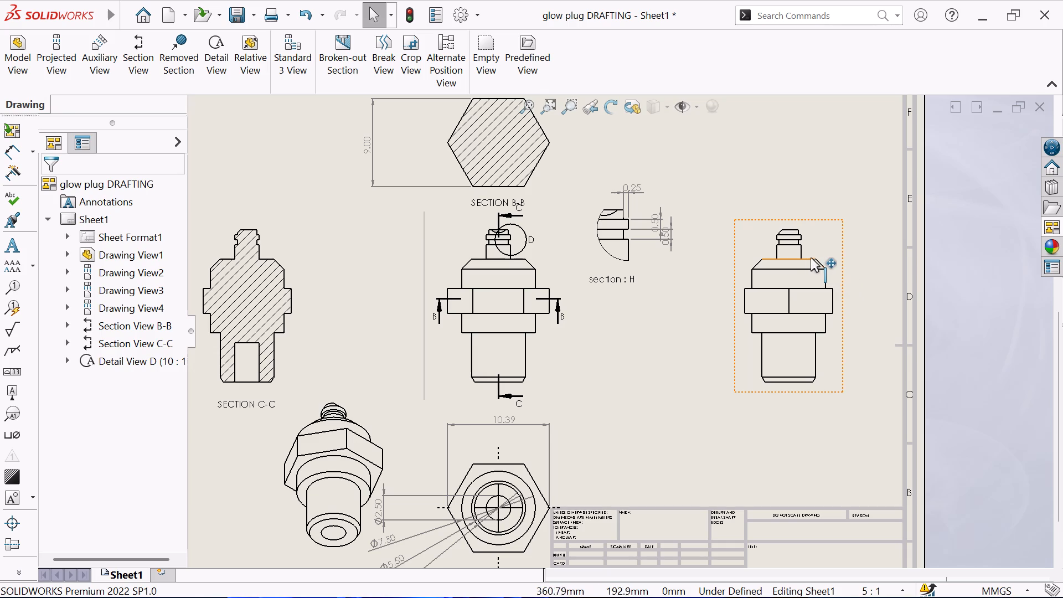
{"action": "left_click", "coordinate": [815, 260]}
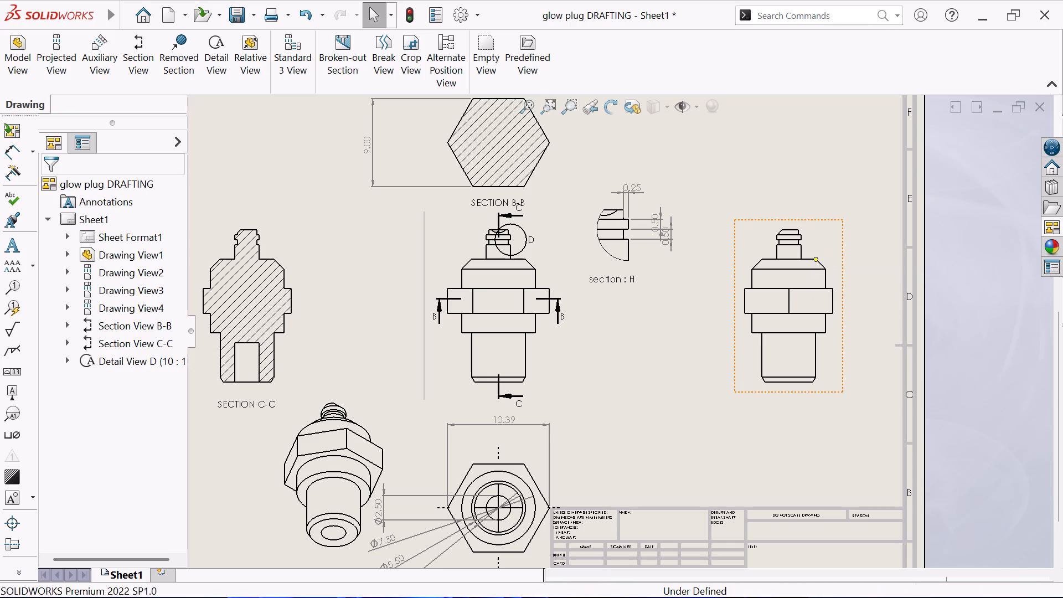
{"action": "left_click", "coordinate": [824, 269]}
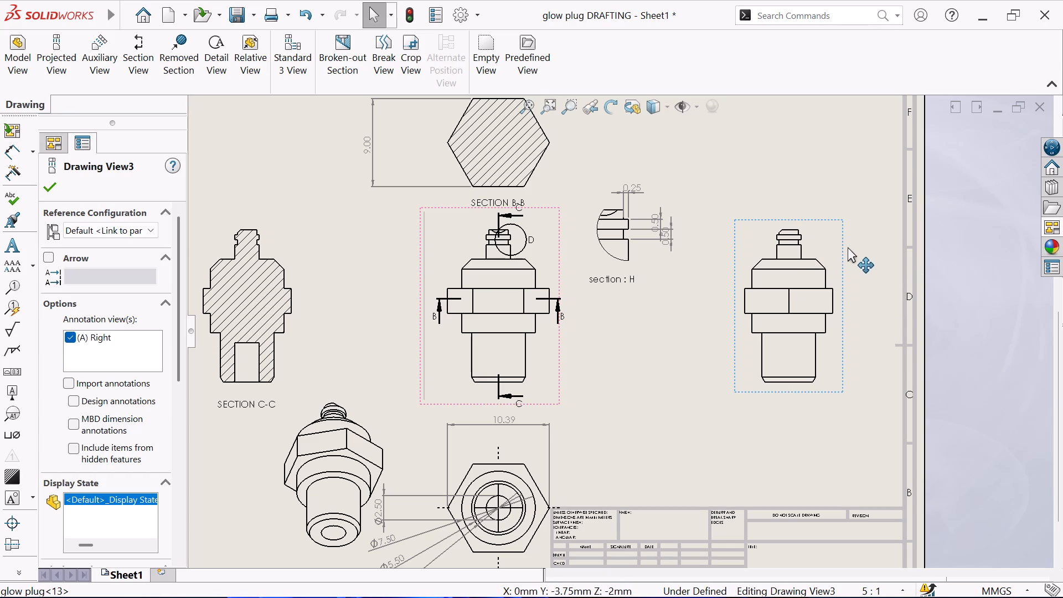
{"action": "left_click", "coordinate": [51, 185]}
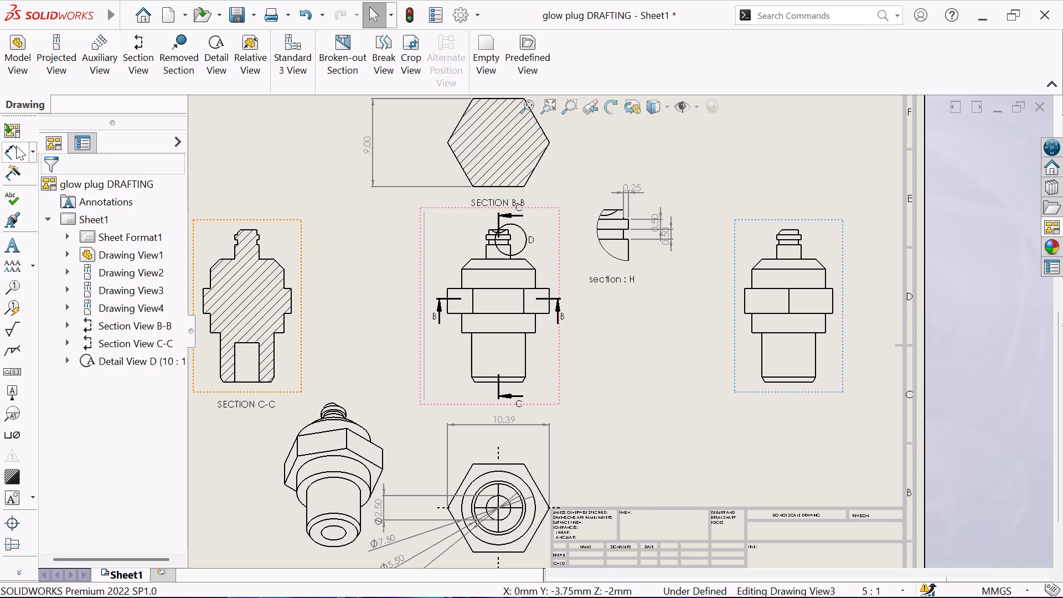
{"action": "left_click", "coordinate": [13, 146]}
{"action": "left_click", "coordinate": [820, 262]}
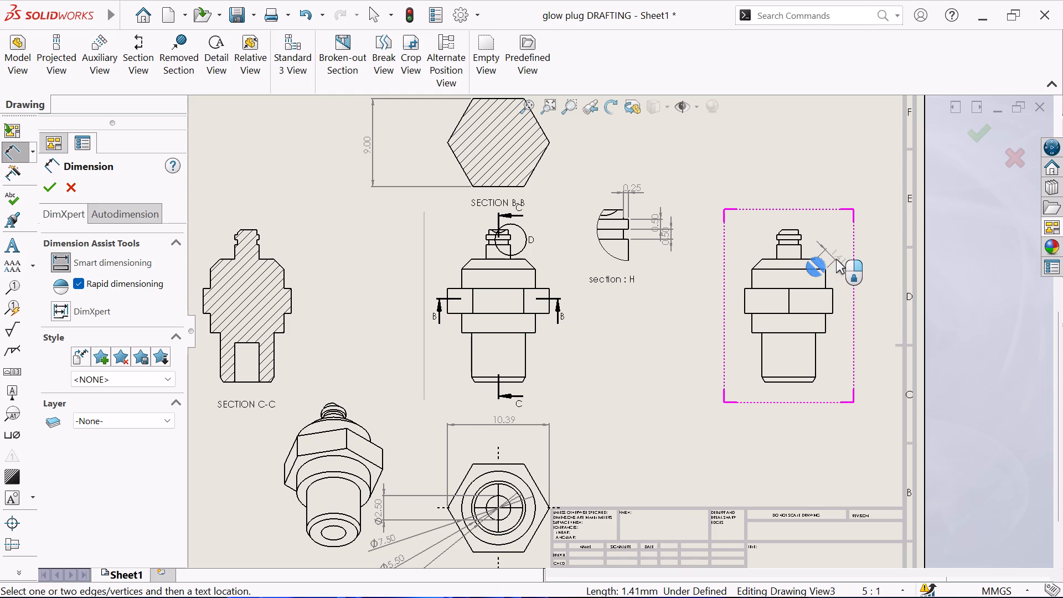
{"action": "left_click", "coordinate": [836, 259]}
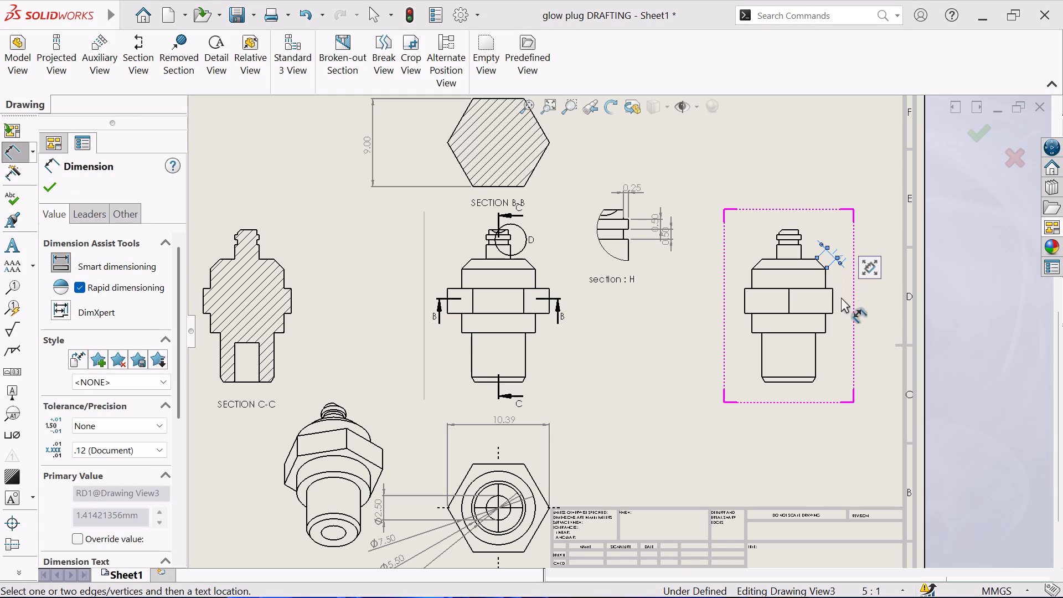
{"action": "left_click", "coordinate": [45, 190]}
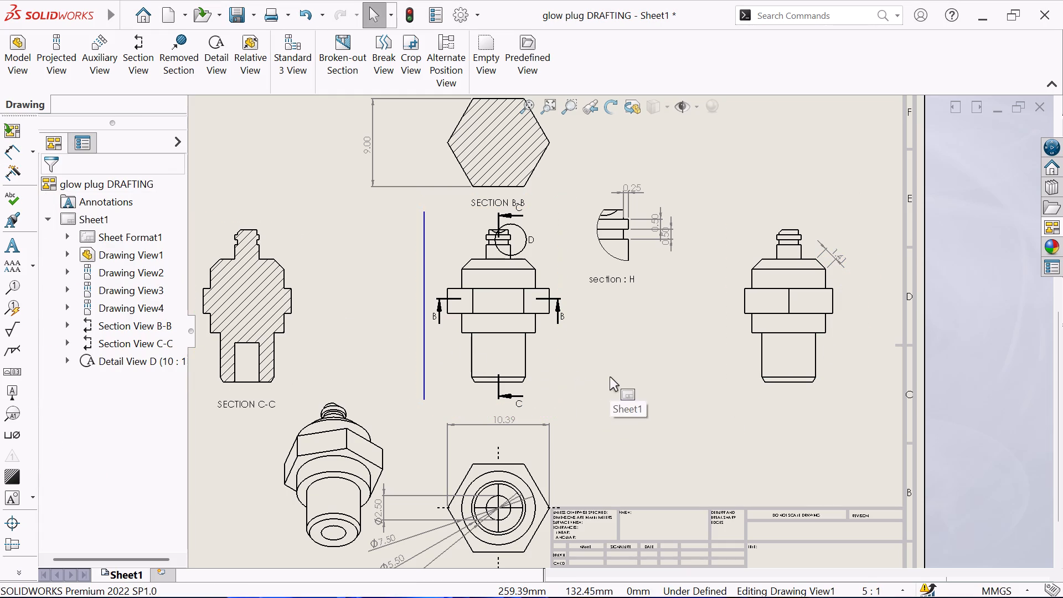
Delete the stray vertical sketch line beside the front view.
{"action": "left_click", "coordinate": [423, 373]}
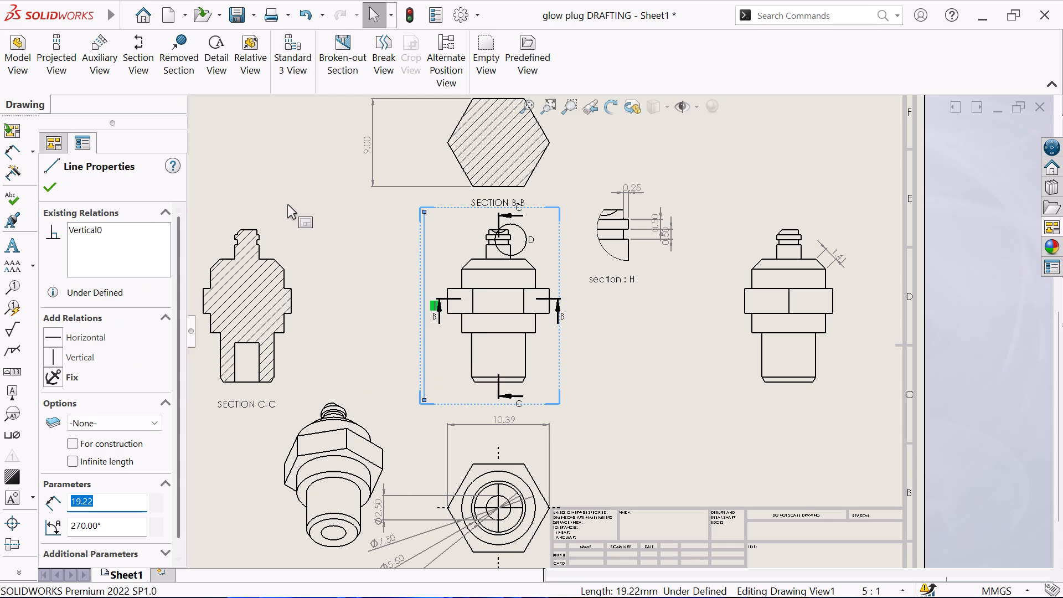
{"action": "key", "text": "Delete"}
{"action": "key", "text": "Escape"}
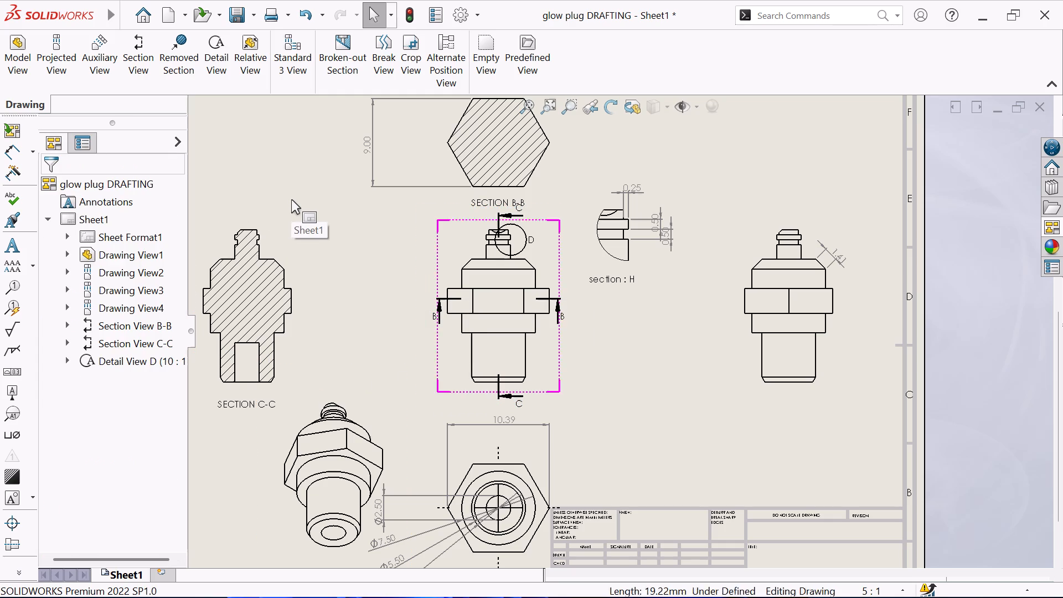
Review the whole sheet, checking the layout of its views, captions and dimensions.
{"action": "scroll", "coordinate": [547, 287], "scroll_direction": "up", "scroll_amount": 2}
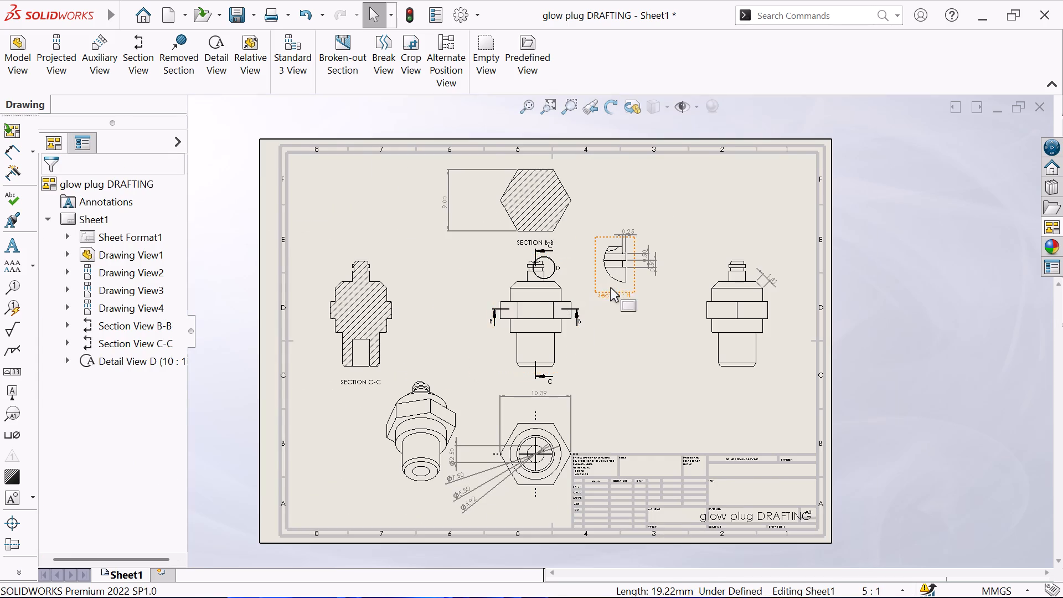
{"action": "scroll", "coordinate": [622, 287], "scroll_direction": "down", "scroll_amount": 2}
{"action": "scroll", "coordinate": [633, 355], "scroll_direction": "up", "scroll_amount": 1}
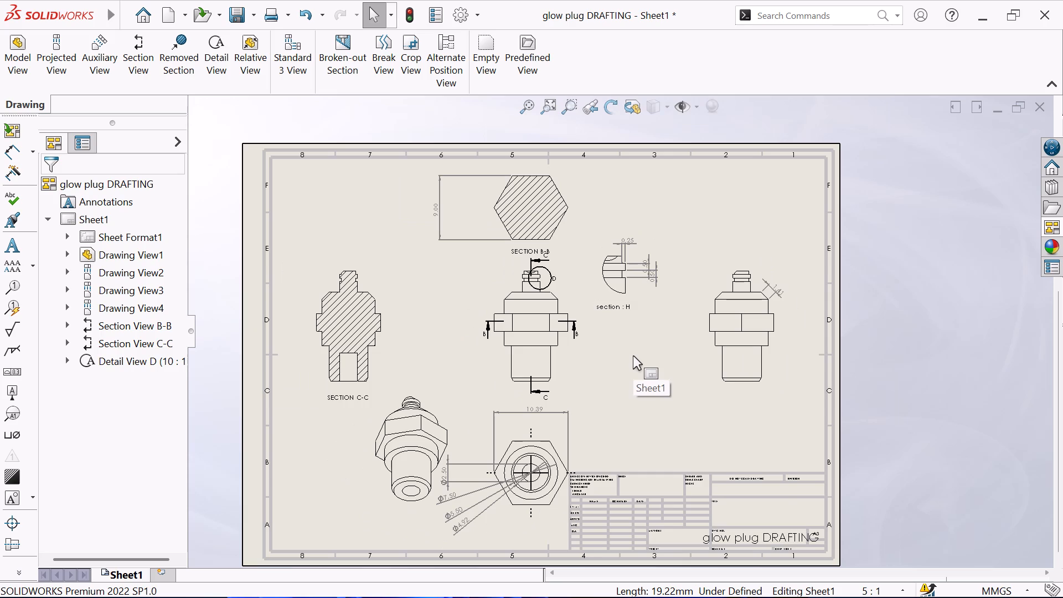
{"action": "scroll", "coordinate": [633, 355], "scroll_direction": "up", "scroll_amount": 2}
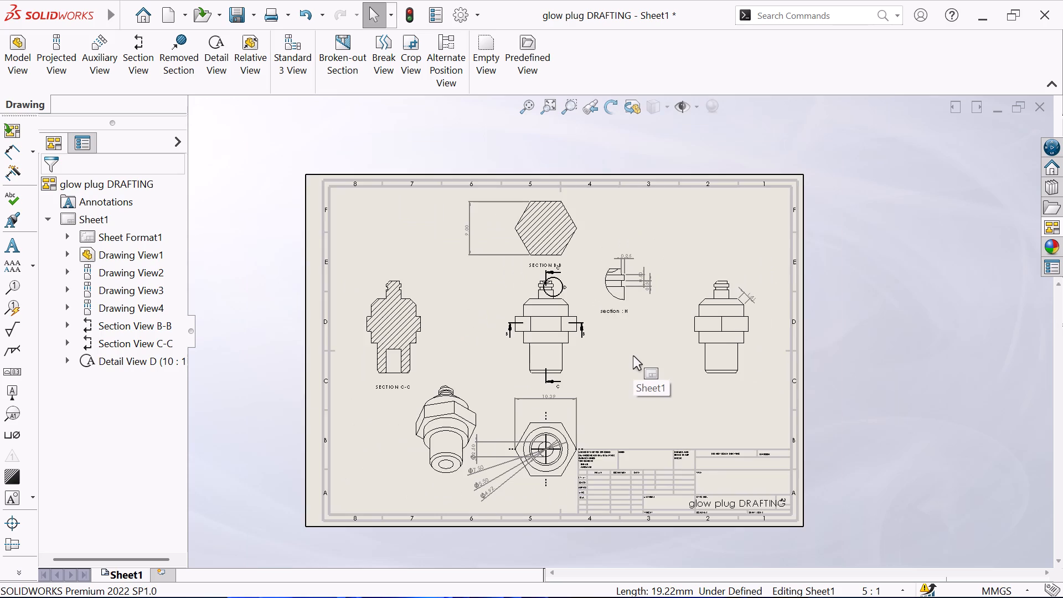
{"action": "scroll", "coordinate": [716, 389], "scroll_direction": "up", "scroll_amount": 1}
{"action": "scroll", "coordinate": [657, 403], "scroll_direction": "down", "scroll_amount": 1}
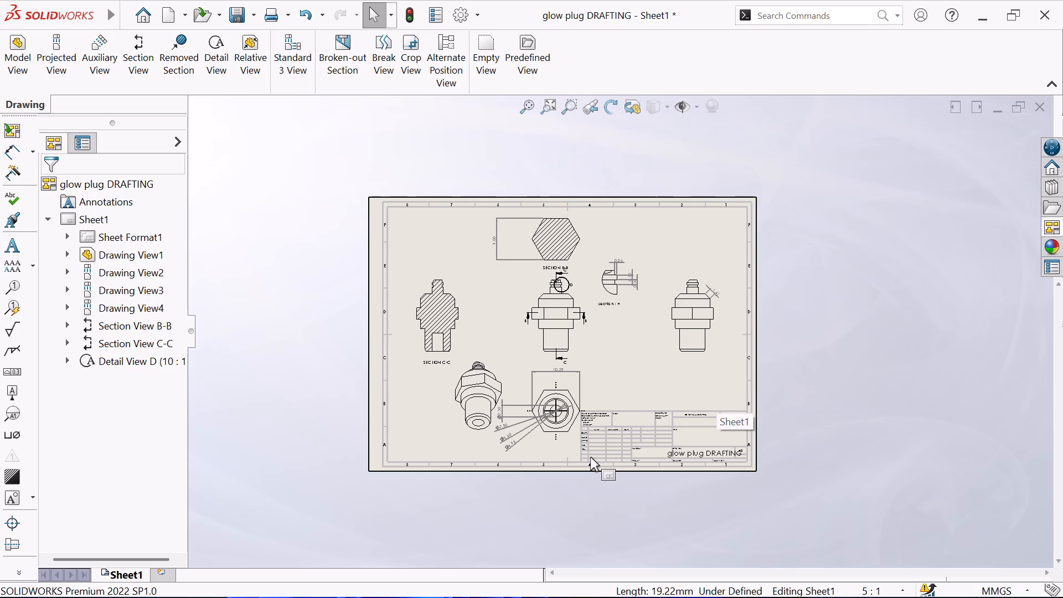
{"action": "left_click", "coordinate": [522, 108]}
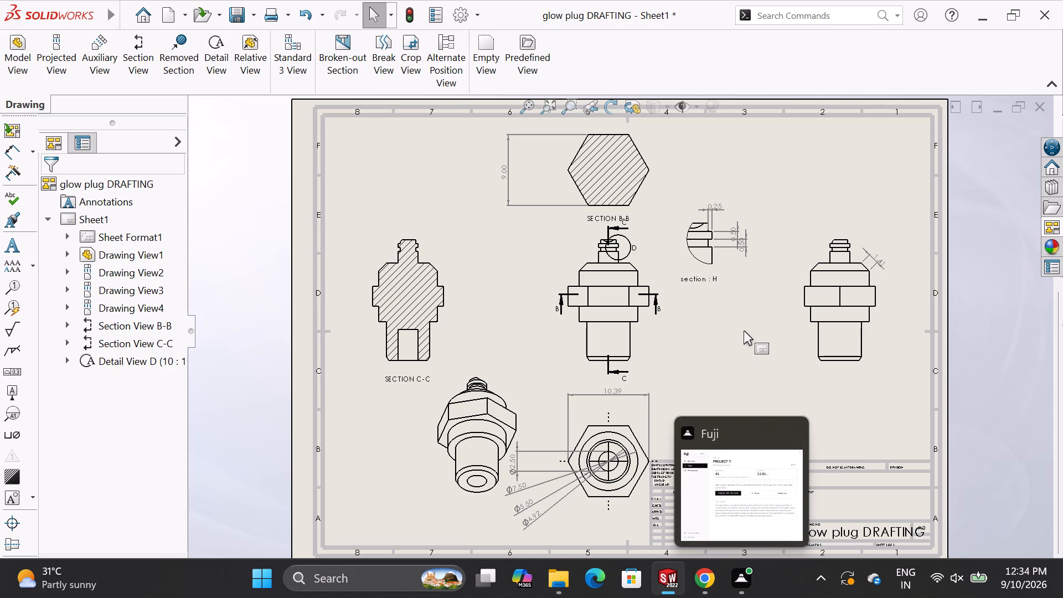
{"action": "scroll", "coordinate": [719, 317], "scroll_direction": "up", "scroll_amount": 2}
{"action": "scroll", "coordinate": [719, 317], "scroll_direction": "down", "scroll_amount": 1}
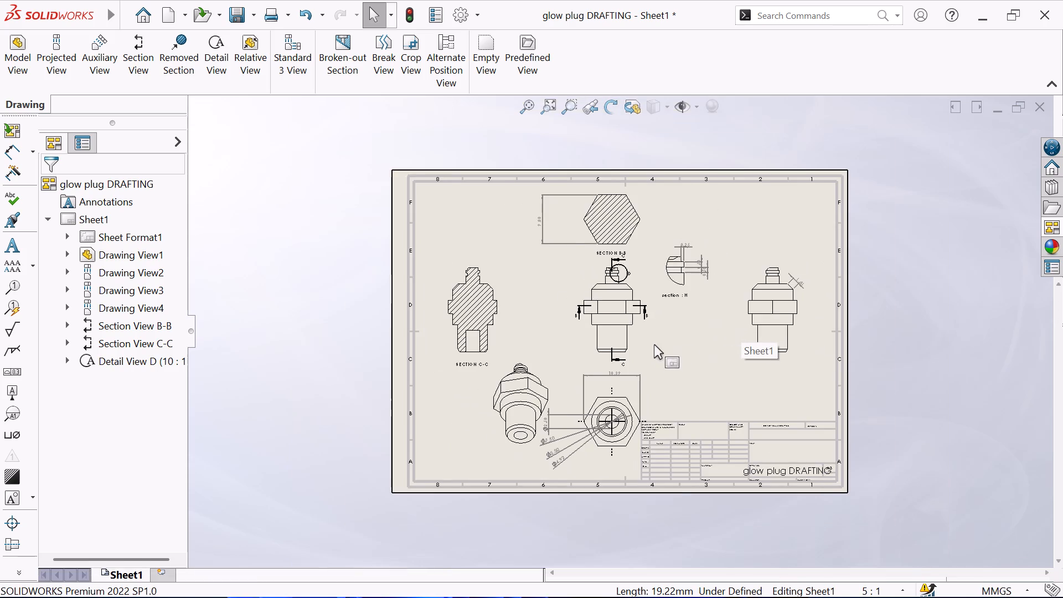
{"action": "scroll", "coordinate": [392, 327], "scroll_direction": "down", "scroll_amount": 1}
{"action": "scroll", "coordinate": [693, 309], "scroll_direction": "up", "scroll_amount": 1}
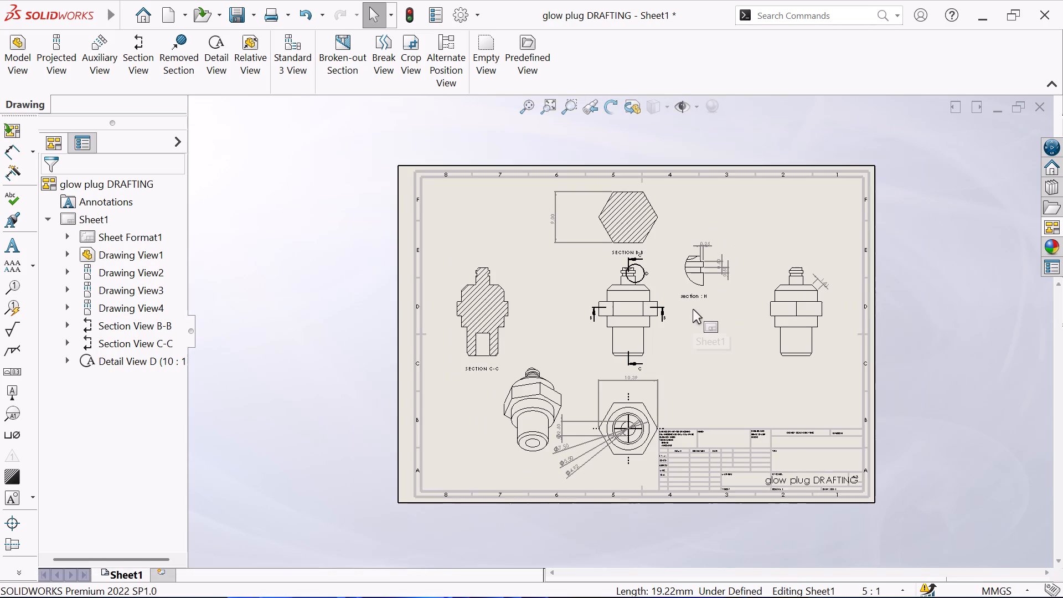
{"action": "scroll", "coordinate": [686, 308], "scroll_direction": "down", "scroll_amount": 1}
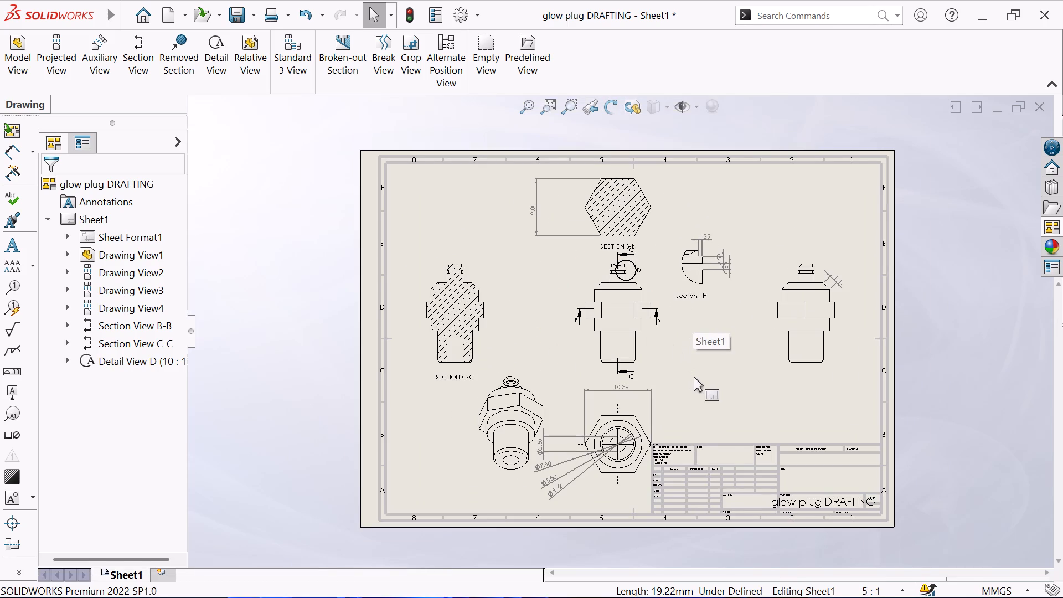
{"action": "right_click", "coordinate": [694, 377]}
{"action": "left_click", "coordinate": [957, 338]}
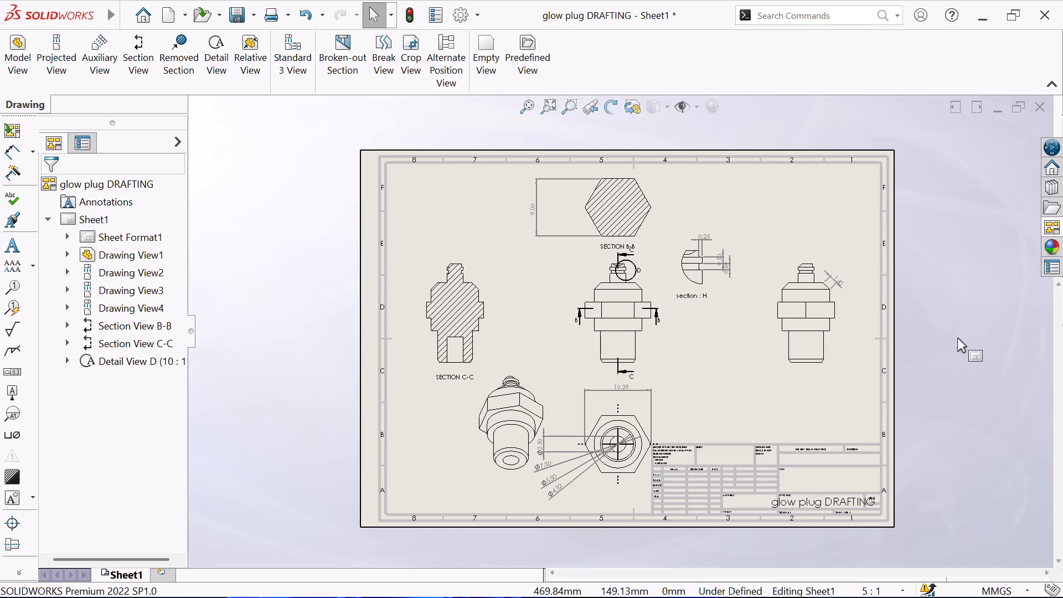
{"action": "left_click", "coordinate": [957, 338]}
{"action": "key", "text": "Escape"}
{"action": "left_click", "coordinate": [528, 106]}
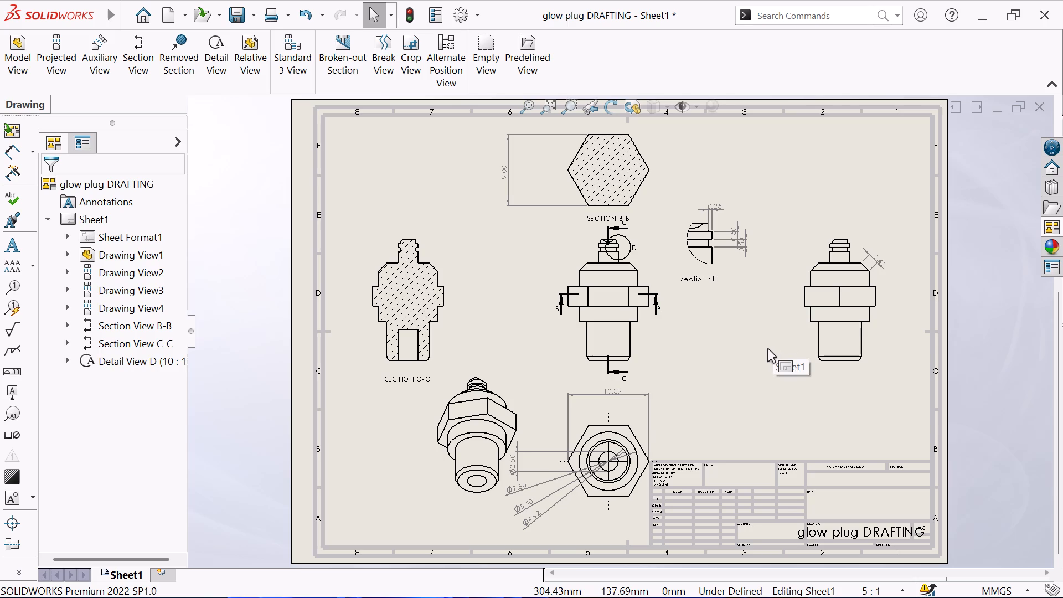
{"action": "scroll", "coordinate": [767, 348], "scroll_direction": "up", "scroll_amount": 1}
{"action": "scroll", "coordinate": [767, 348], "scroll_direction": "down", "scroll_amount": 1}
{"action": "scroll", "coordinate": [684, 327], "scroll_direction": "down", "scroll_amount": 1}
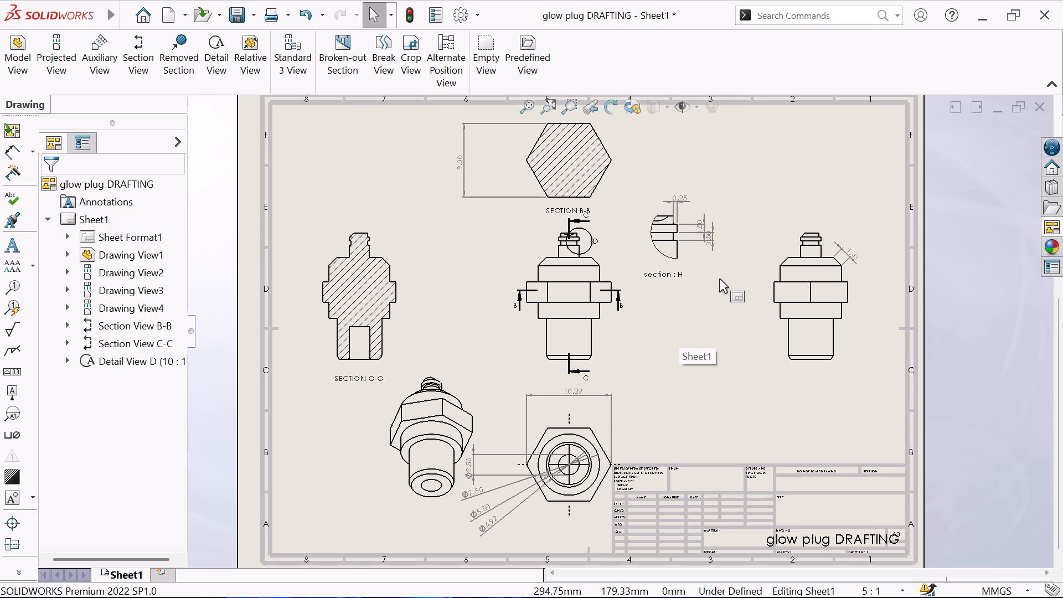
Save the updated drawing under its existing name.
{"action": "key", "text": "ctrl+s"}
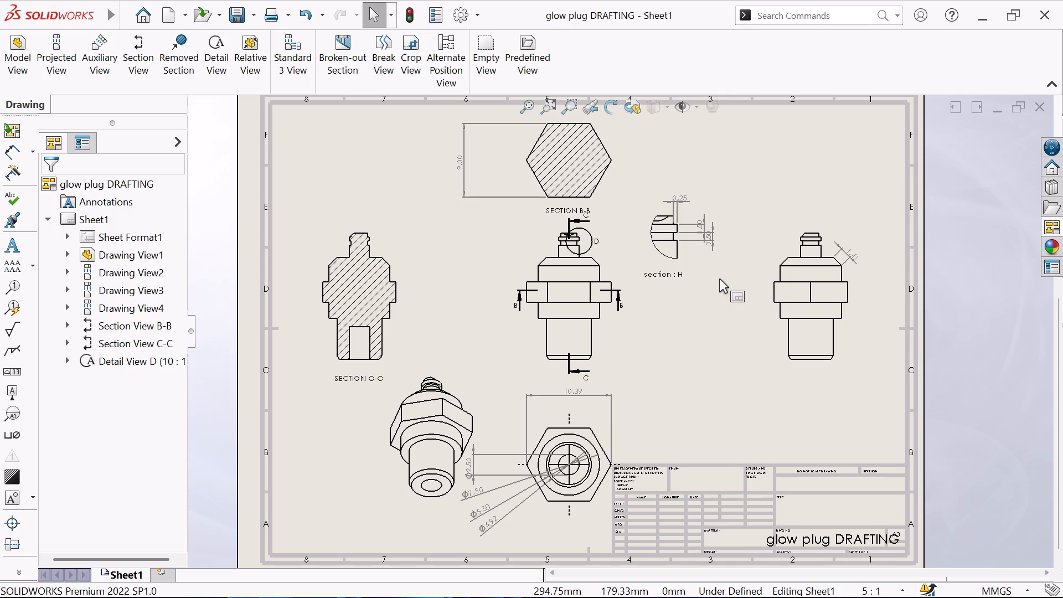